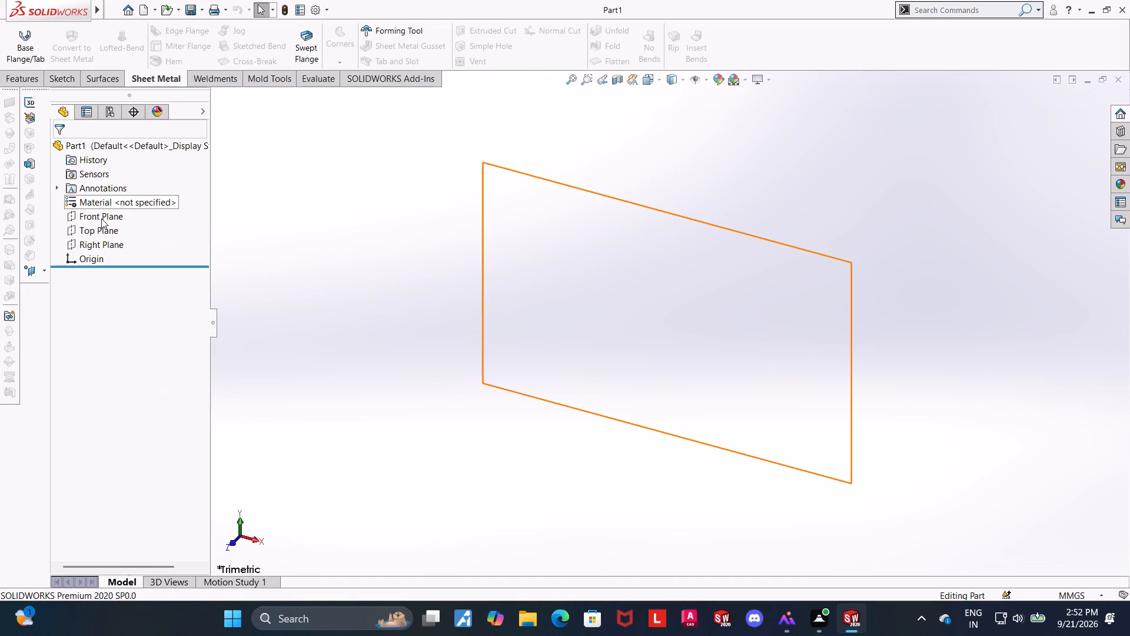
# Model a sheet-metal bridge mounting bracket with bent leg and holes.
# On the Front Plane, sketch three connected lines from the origin: horizontal about 57 mm, sloping upward about 58 mm, and horizontal about 47 mm.
pyautogui.click(101, 218)
pyautogui.click(111, 202)
pyautogui.click(109, 29)
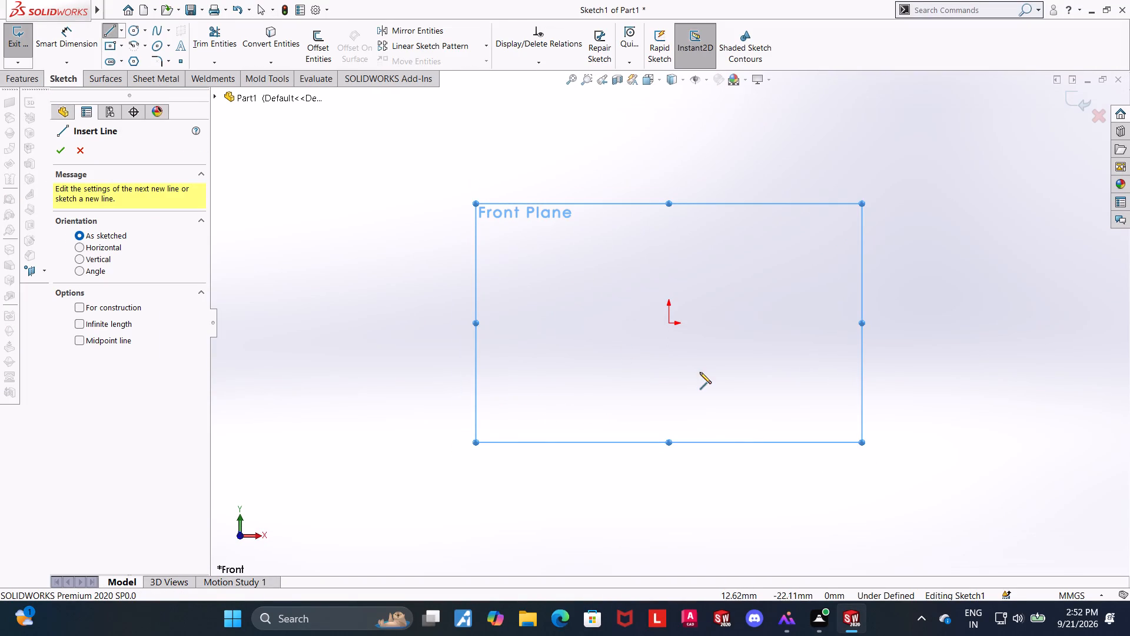
pyautogui.click(668, 324)
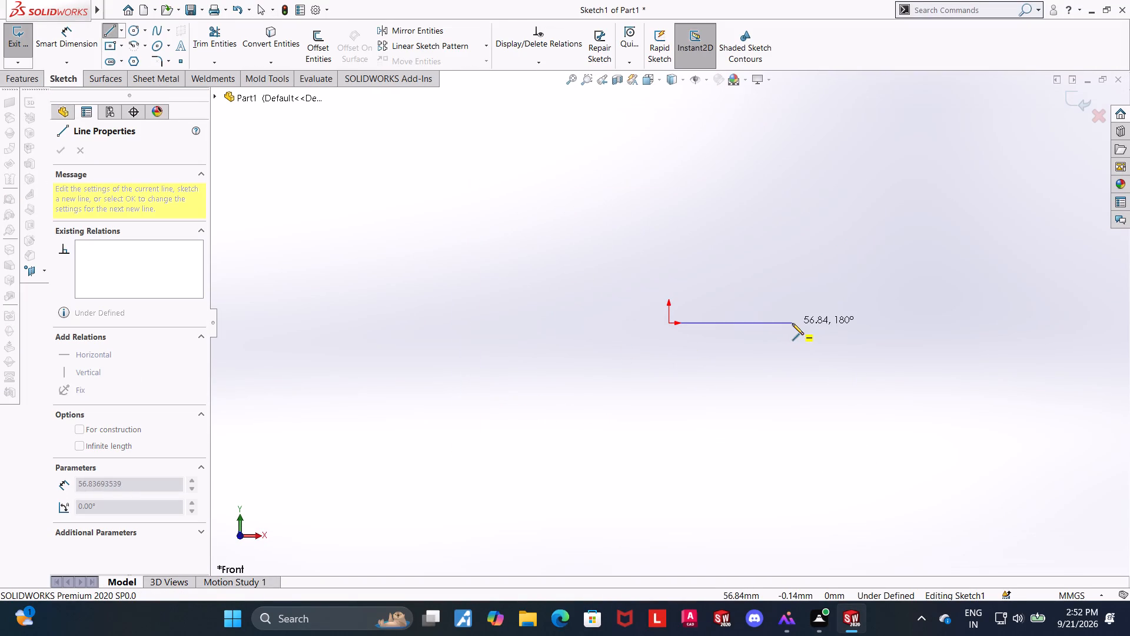
pyautogui.click(792, 323)
pyautogui.click(870, 224)
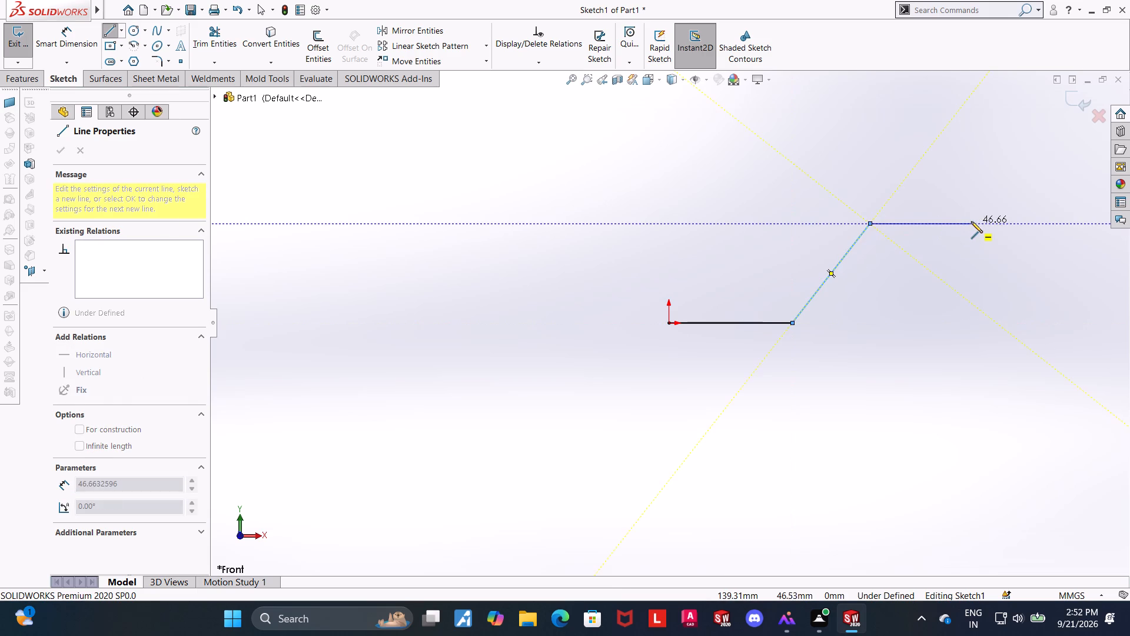
pyautogui.click(971, 222)
pyautogui.press('Escape')
pyautogui.press('Escape')
pyautogui.press('Escape')
# Dimension the angle between the sloped line and the upper horizontal line as 120°.
pyautogui.click(80, 37)
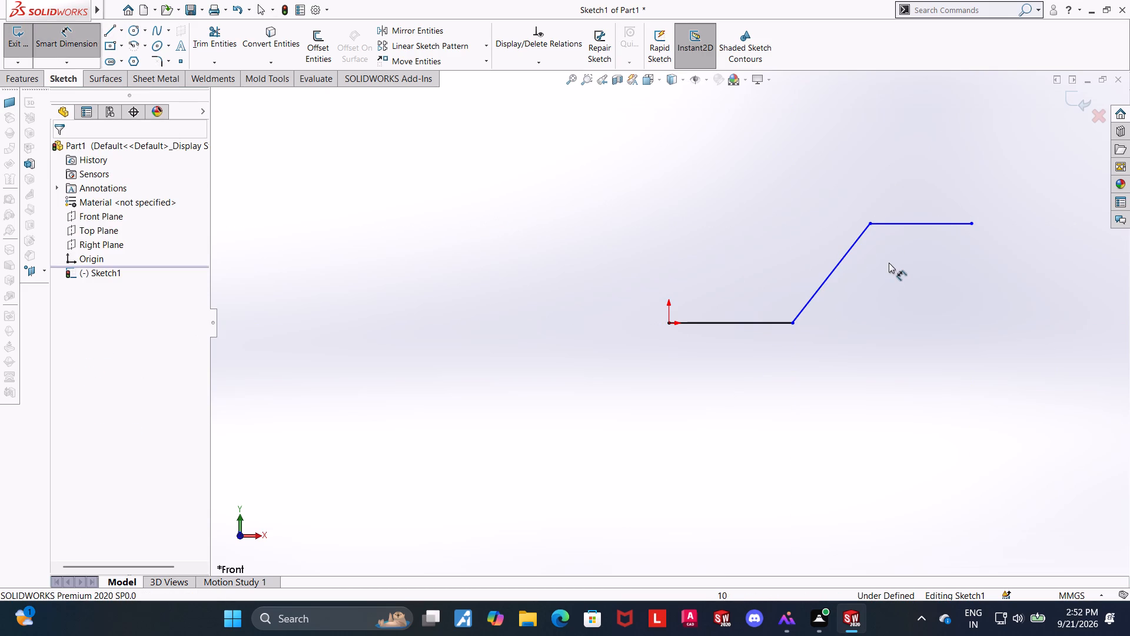
pyautogui.click(859, 237)
pyautogui.click(895, 224)
pyautogui.click(888, 244)
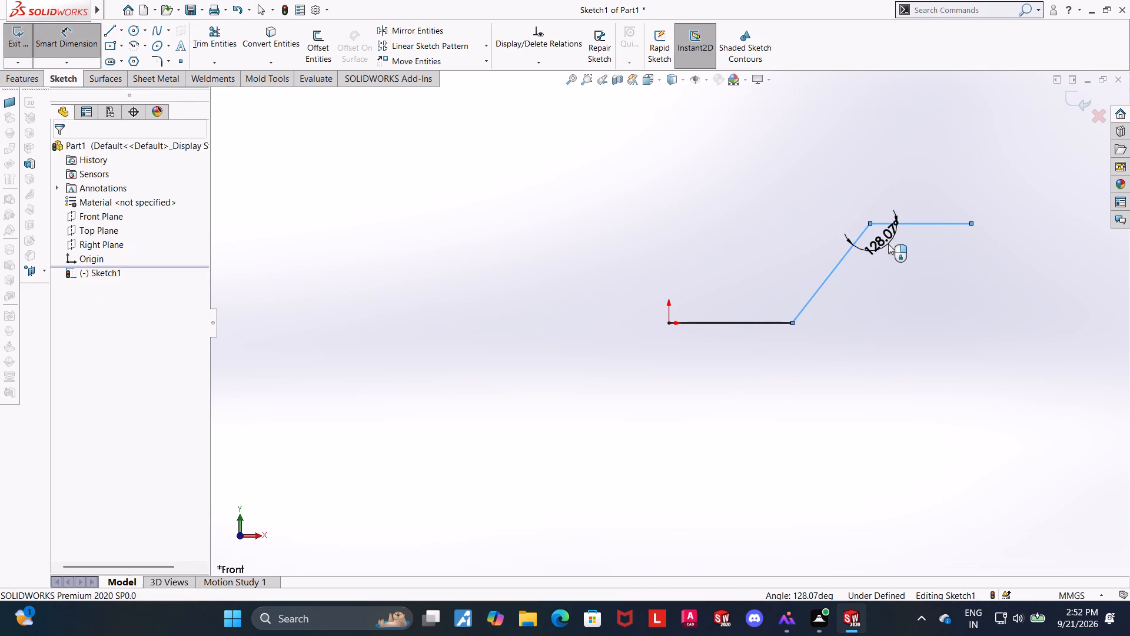
pyautogui.write('120')
pyautogui.press('Return')
pyautogui.press('Escape')
pyautogui.press('Escape')
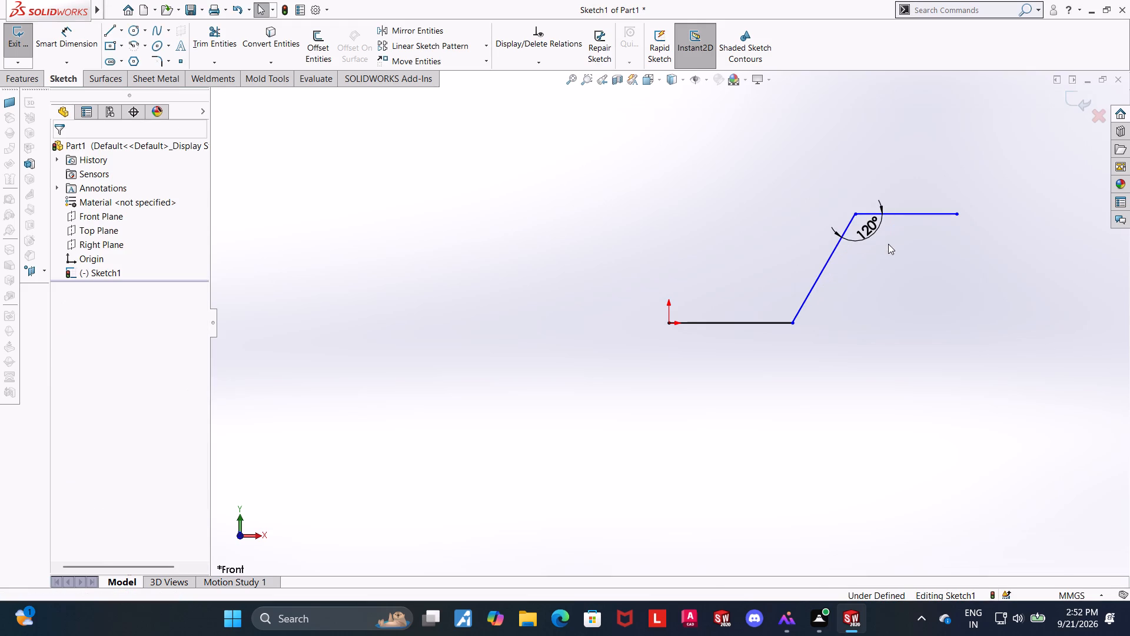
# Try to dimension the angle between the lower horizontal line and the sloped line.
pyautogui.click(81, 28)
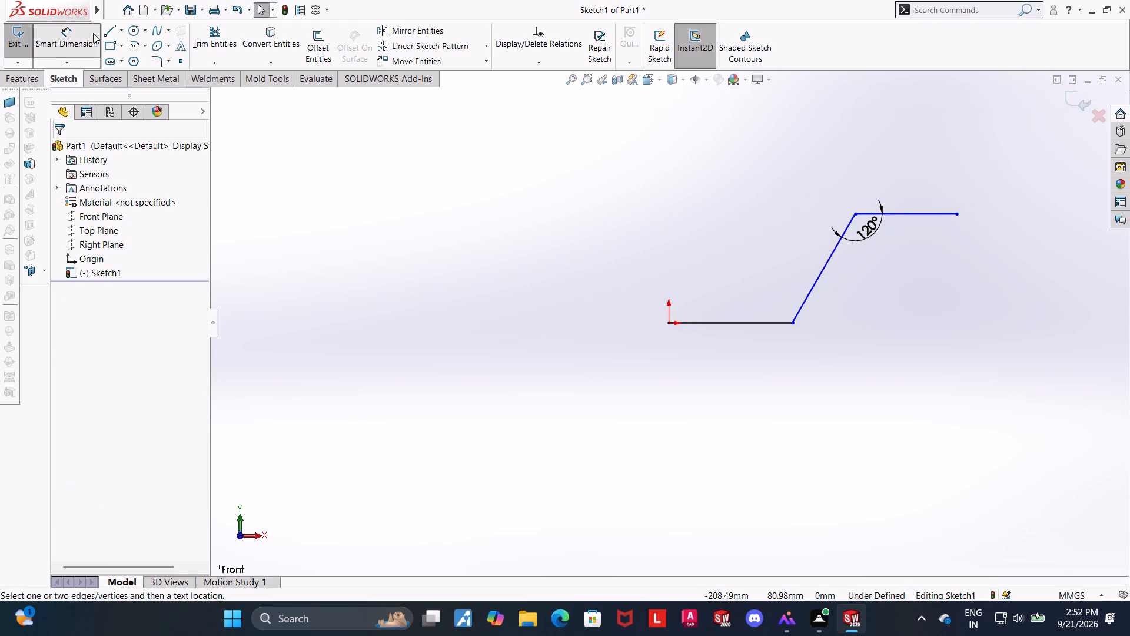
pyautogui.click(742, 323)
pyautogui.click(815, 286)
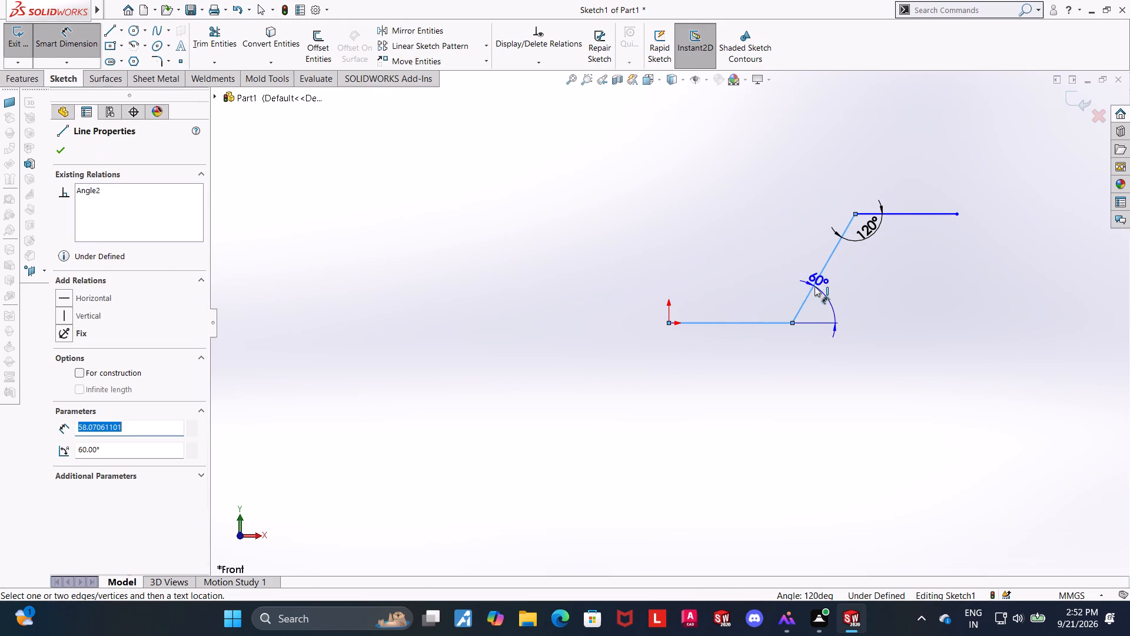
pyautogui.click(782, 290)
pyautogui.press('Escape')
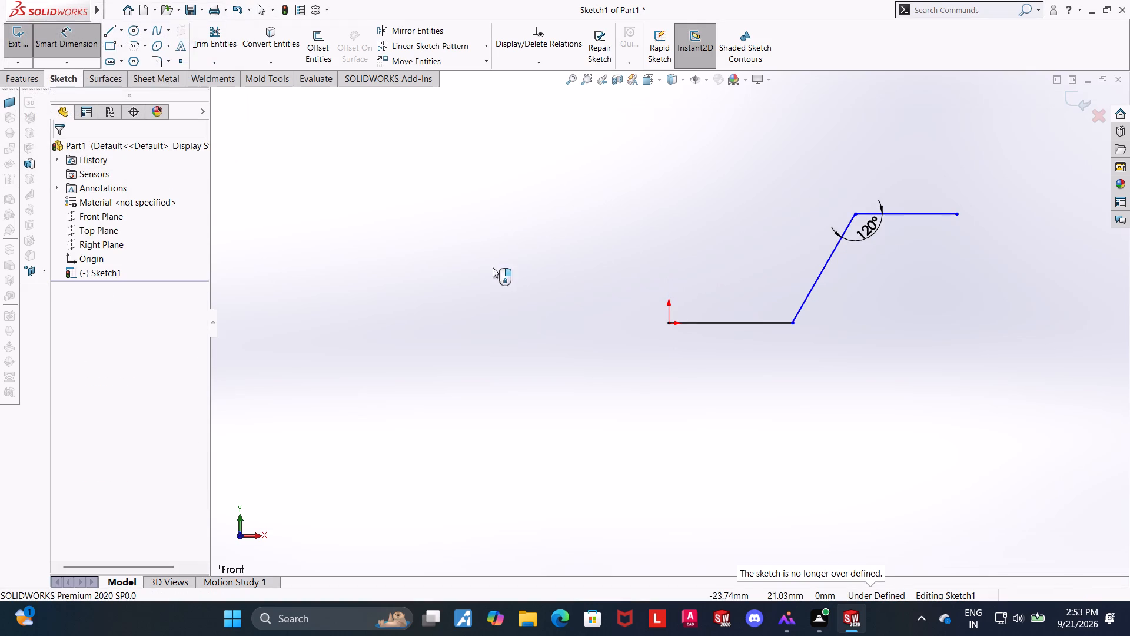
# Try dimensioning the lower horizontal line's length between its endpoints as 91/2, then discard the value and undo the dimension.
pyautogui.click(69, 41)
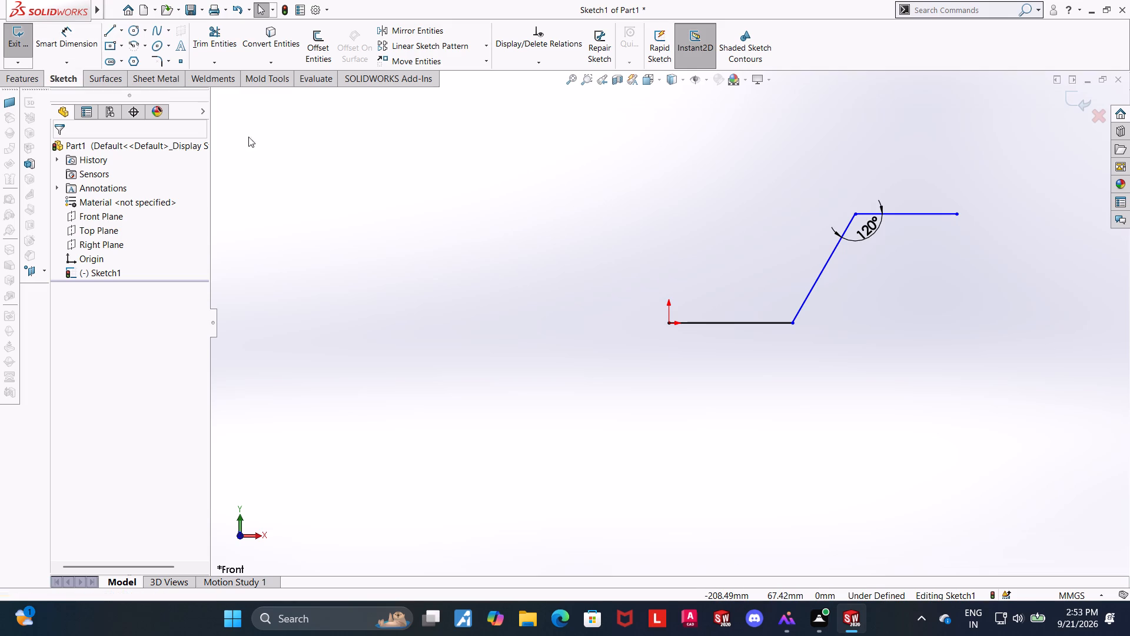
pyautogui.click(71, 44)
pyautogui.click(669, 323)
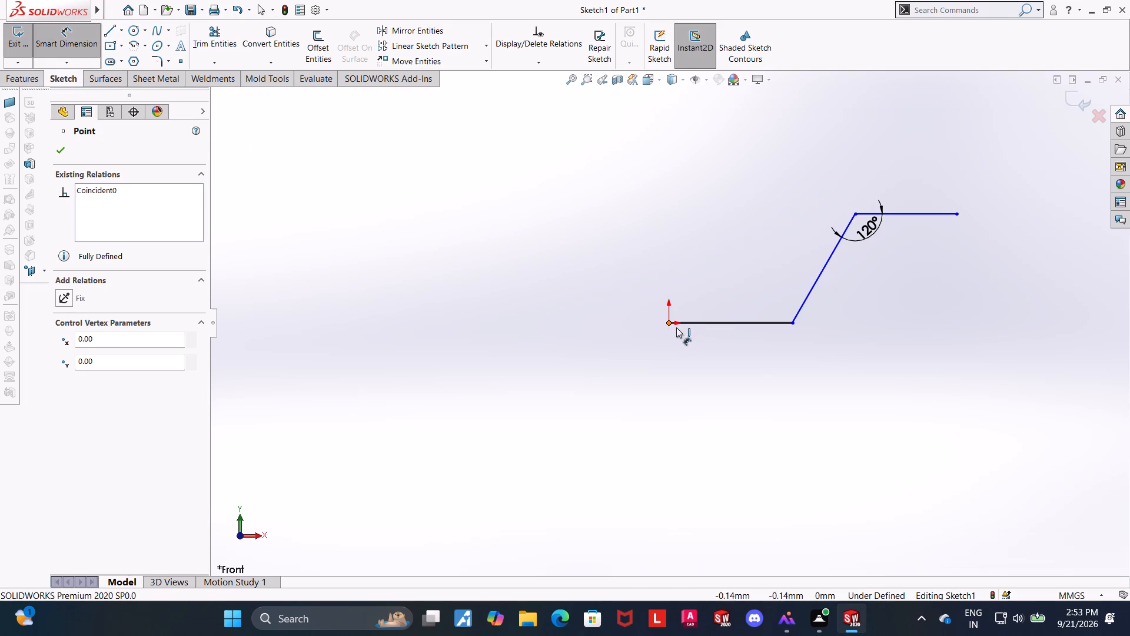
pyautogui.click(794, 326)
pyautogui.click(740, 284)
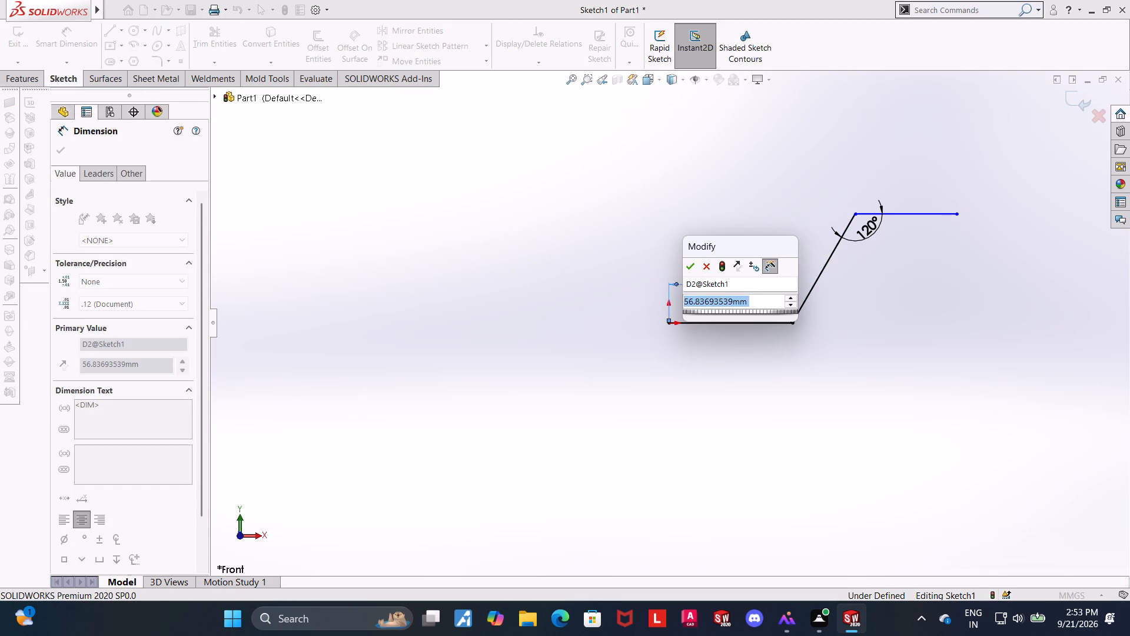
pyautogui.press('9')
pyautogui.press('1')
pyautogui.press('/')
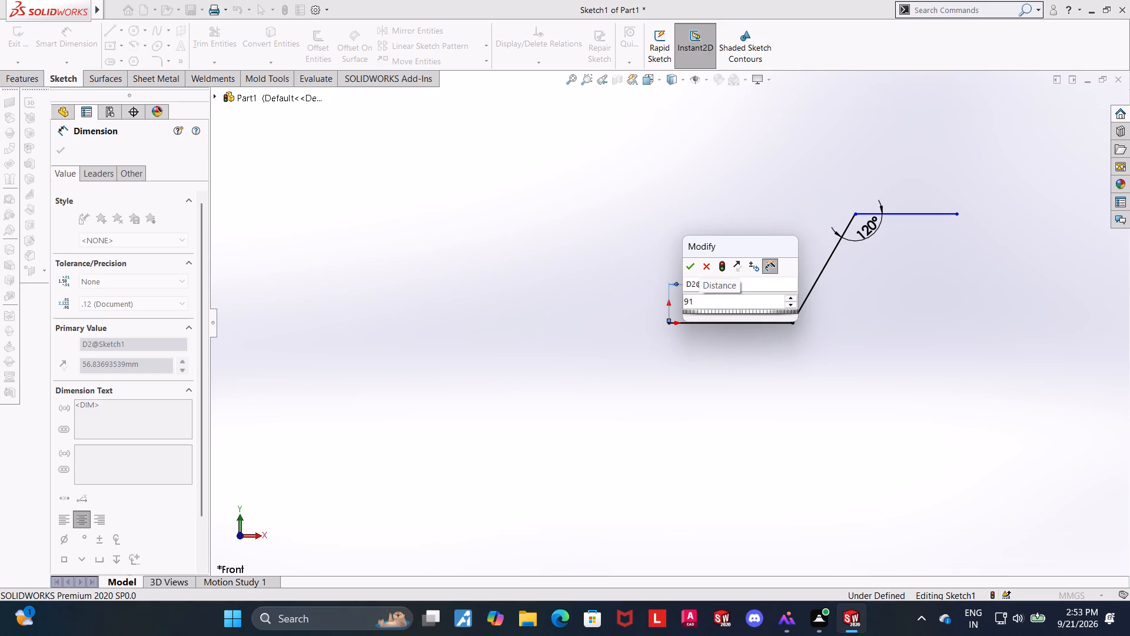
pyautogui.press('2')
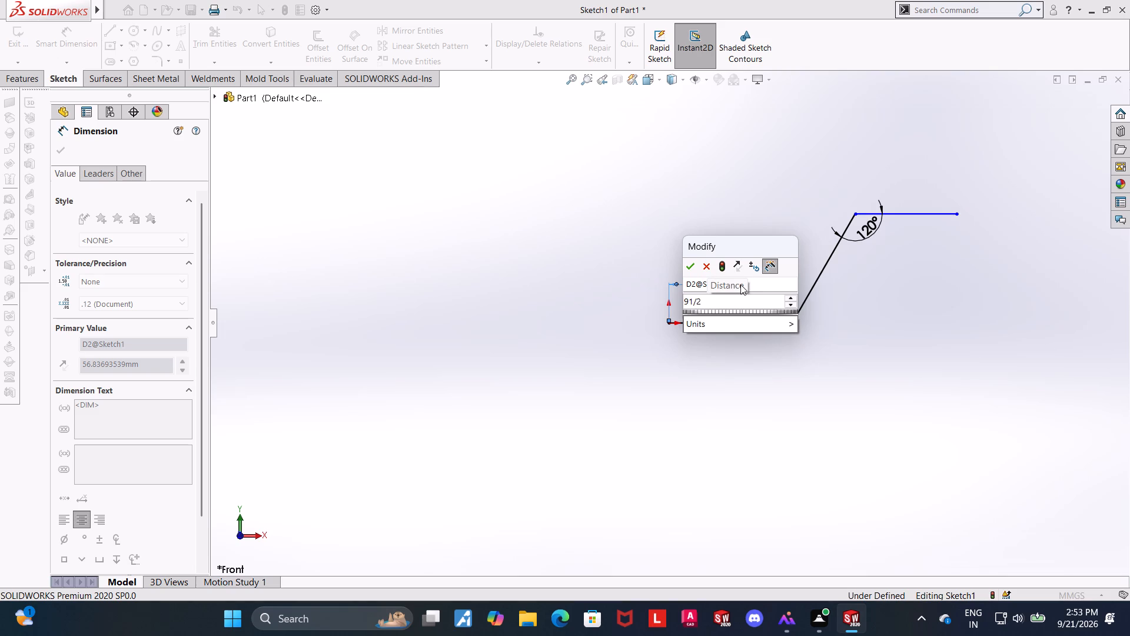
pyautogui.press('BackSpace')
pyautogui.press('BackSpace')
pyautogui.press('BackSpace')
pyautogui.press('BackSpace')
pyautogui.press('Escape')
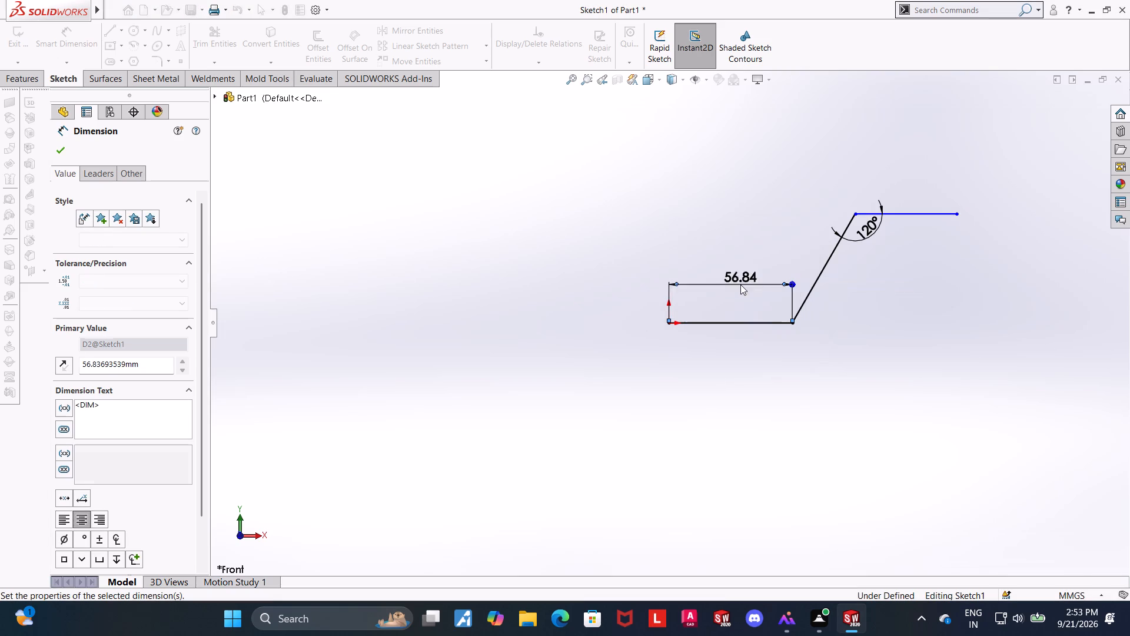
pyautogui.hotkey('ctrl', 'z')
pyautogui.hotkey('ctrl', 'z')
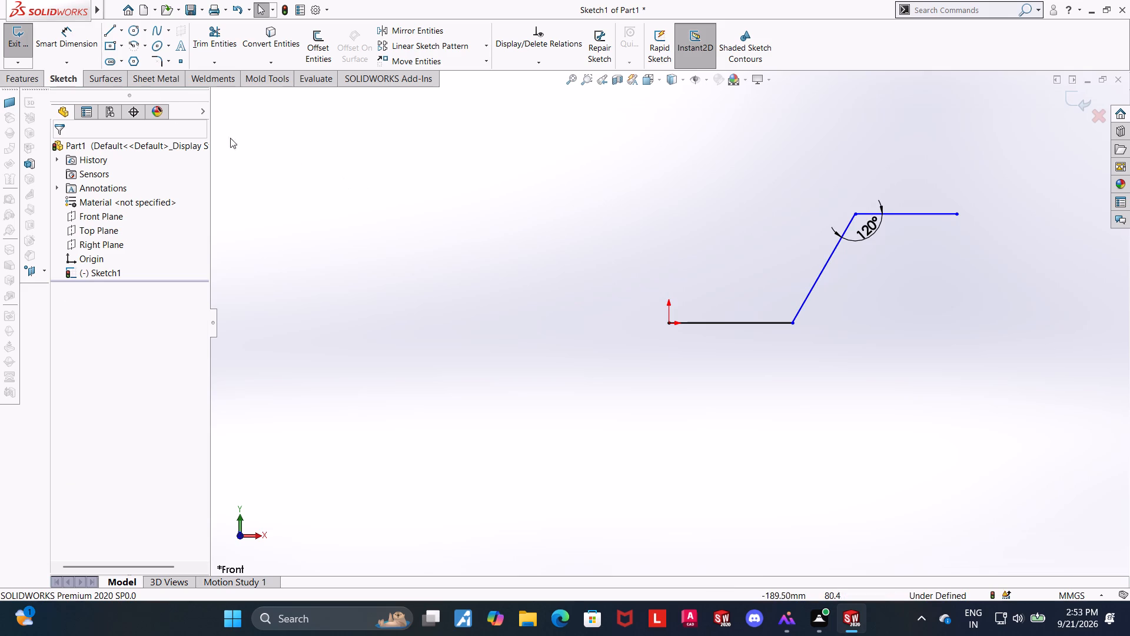
# Dimension the sloped line's length as 36.4 mm.
pyautogui.click(85, 31)
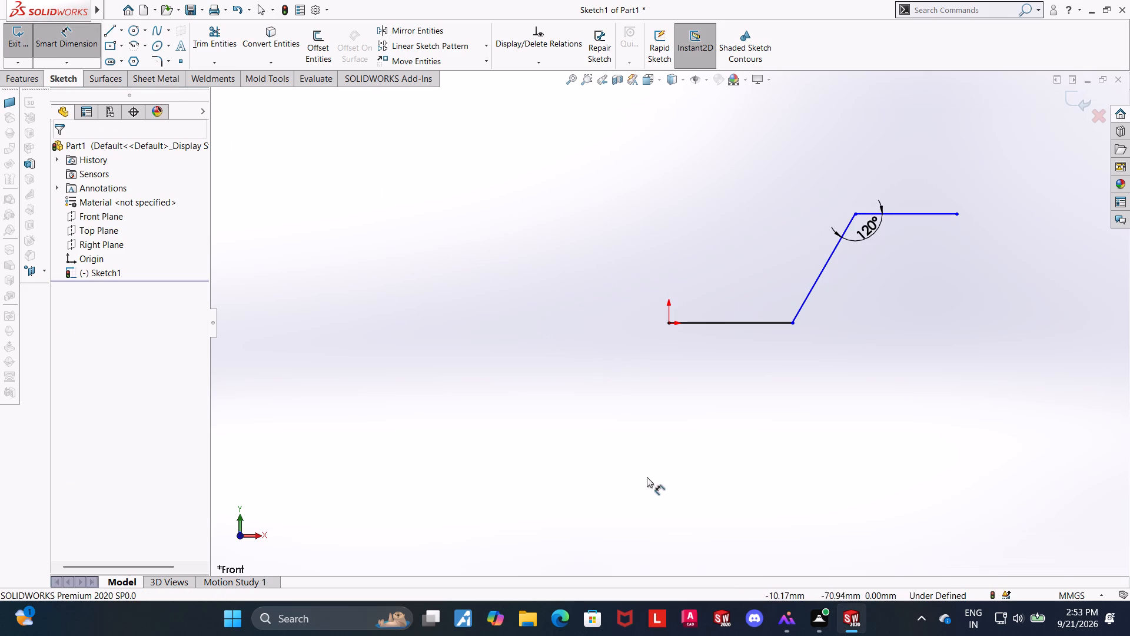
pyautogui.click(825, 266)
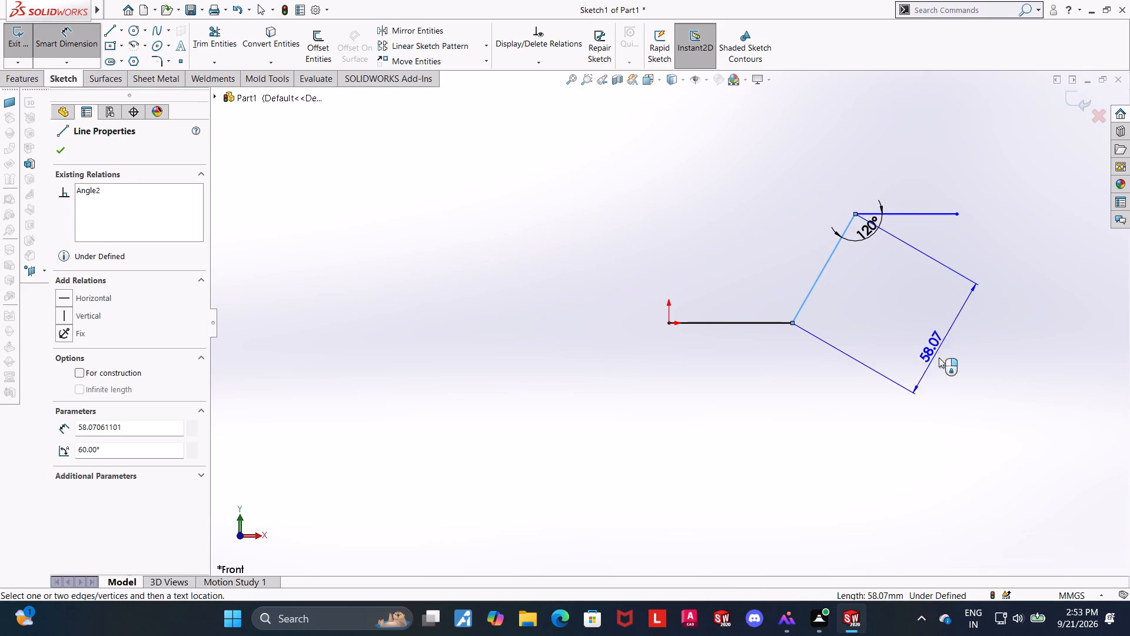
pyautogui.click(939, 358)
pyautogui.press('3')
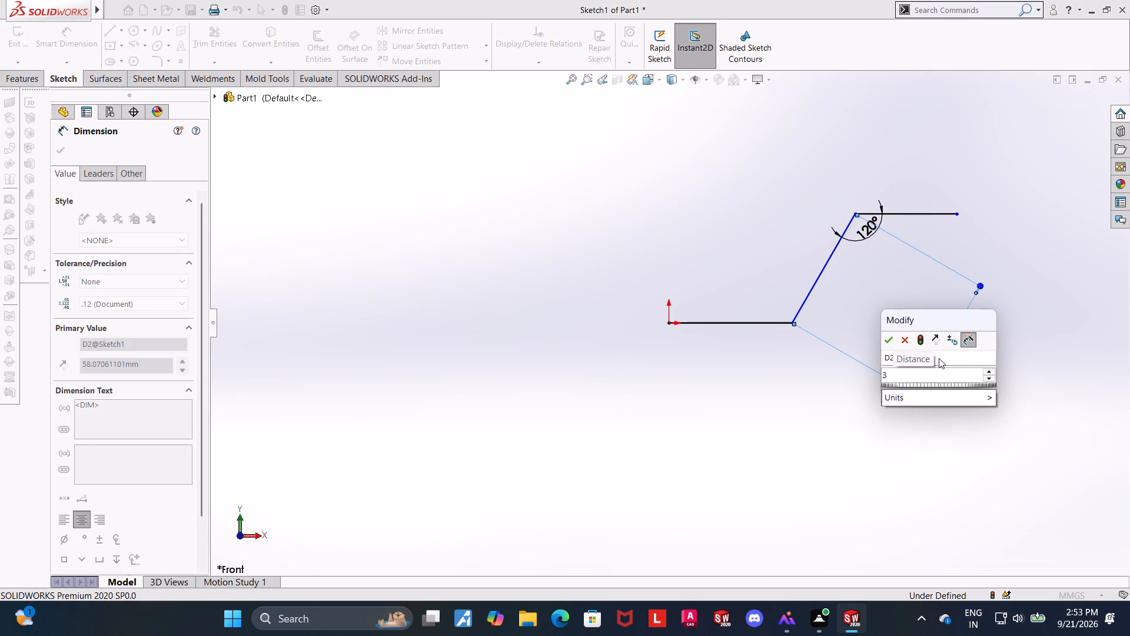
pyautogui.write('6.')
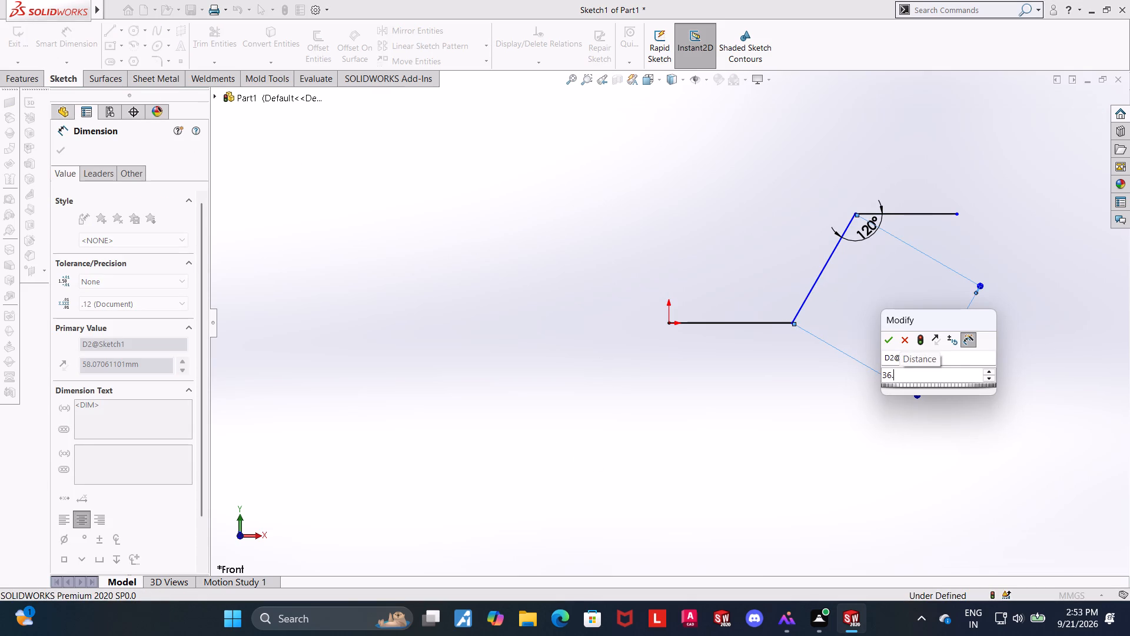
pyautogui.press('4')
pyautogui.press('Return')
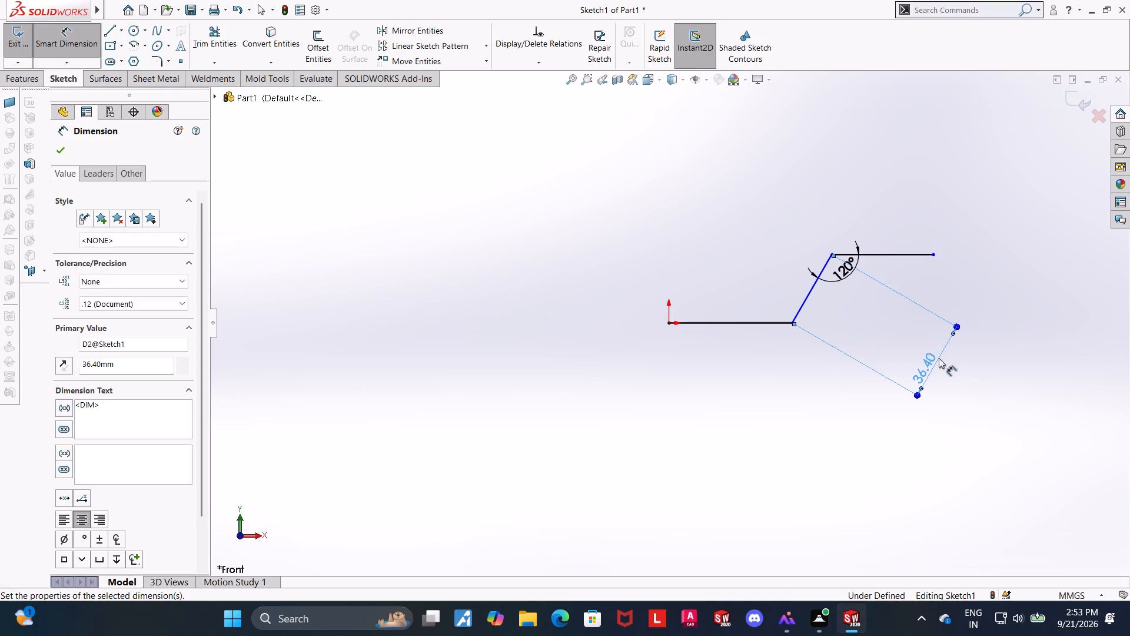
pyautogui.press('Escape')
# Dimension the upper horizontal line's length as 29 mm.
pyautogui.click(69, 39)
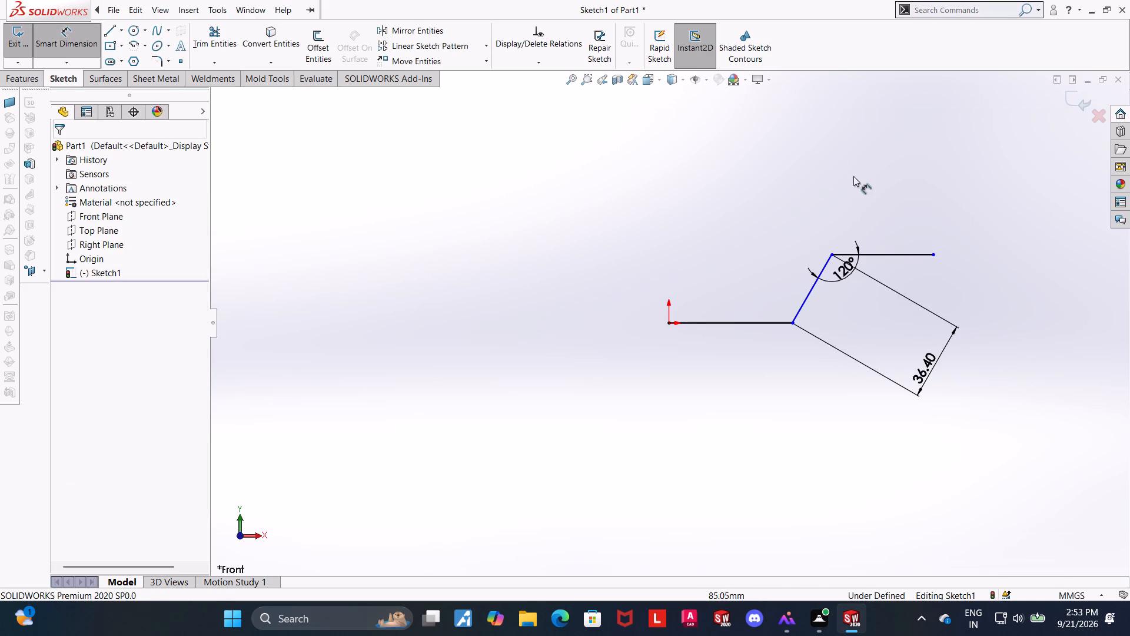
pyautogui.click(896, 253)
pyautogui.click(896, 224)
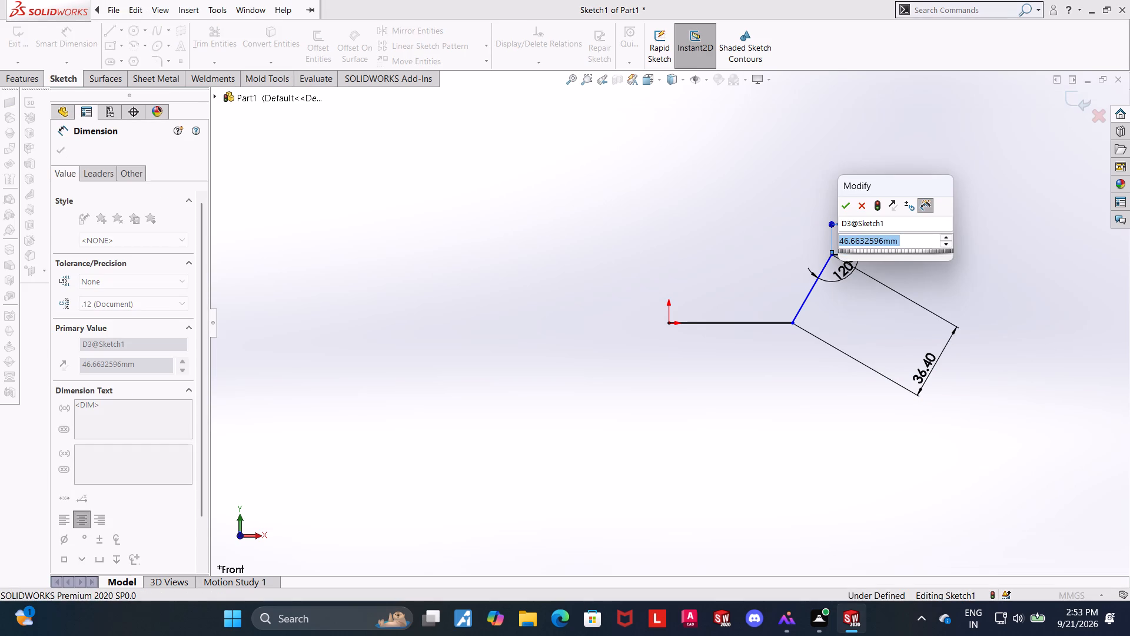
pyautogui.press('2')
pyautogui.press('9')
pyautogui.press('Return')
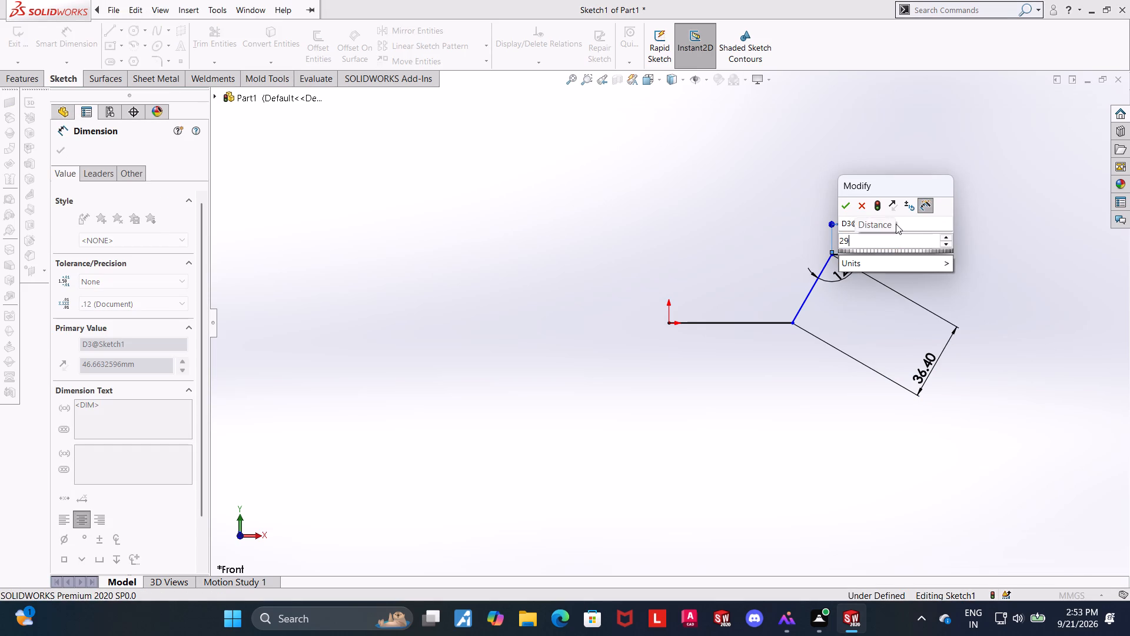
pyautogui.press('Escape')
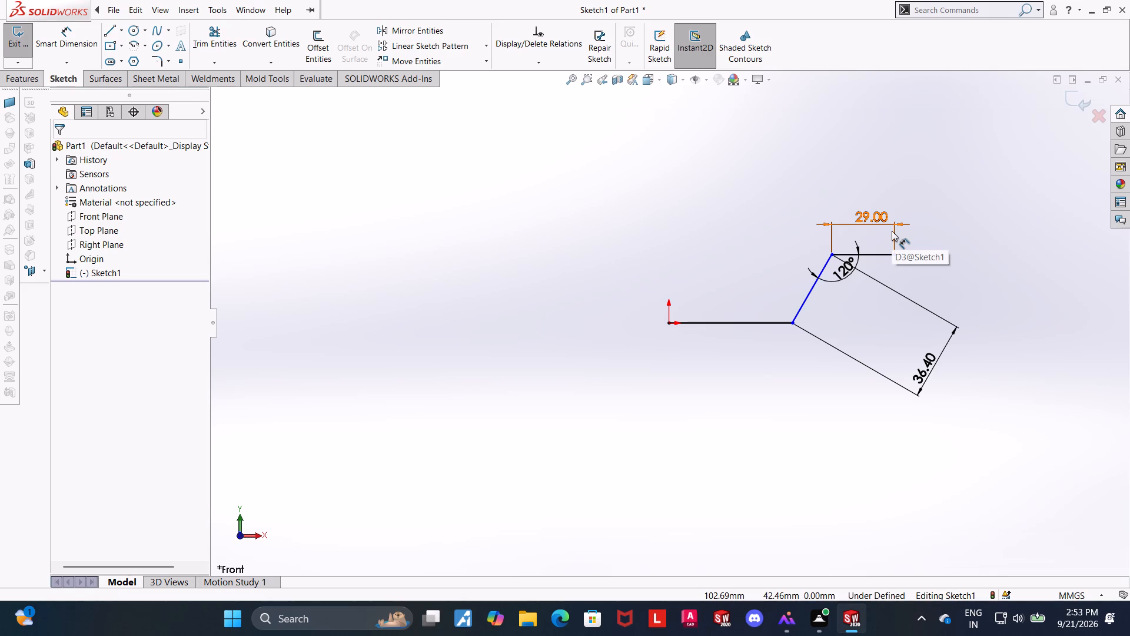
# Dimension the horizontal distance from the origin to the upper line's free end as 191/2 (95.5 mm).
pyautogui.click(74, 41)
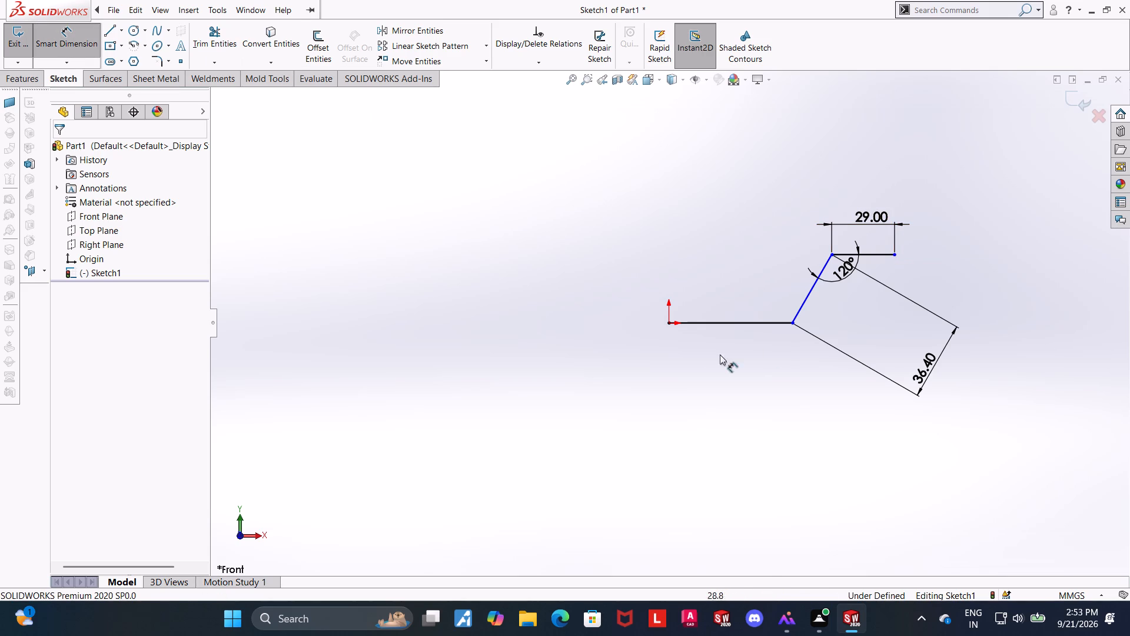
pyautogui.click(669, 326)
pyautogui.click(895, 253)
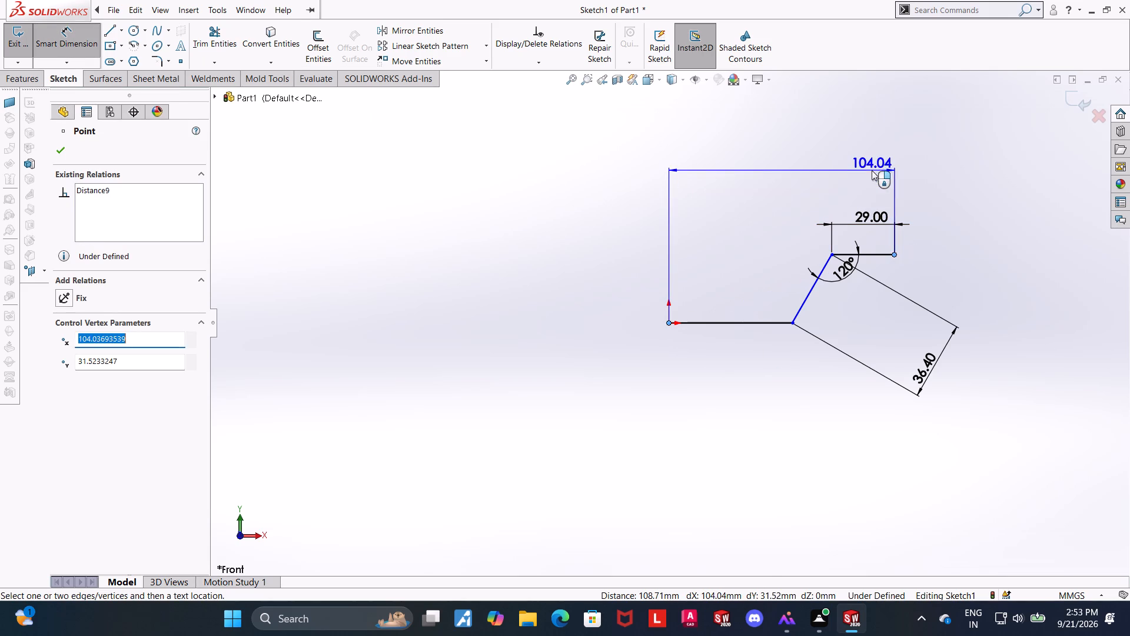
pyautogui.click(872, 170)
pyautogui.write('191.')
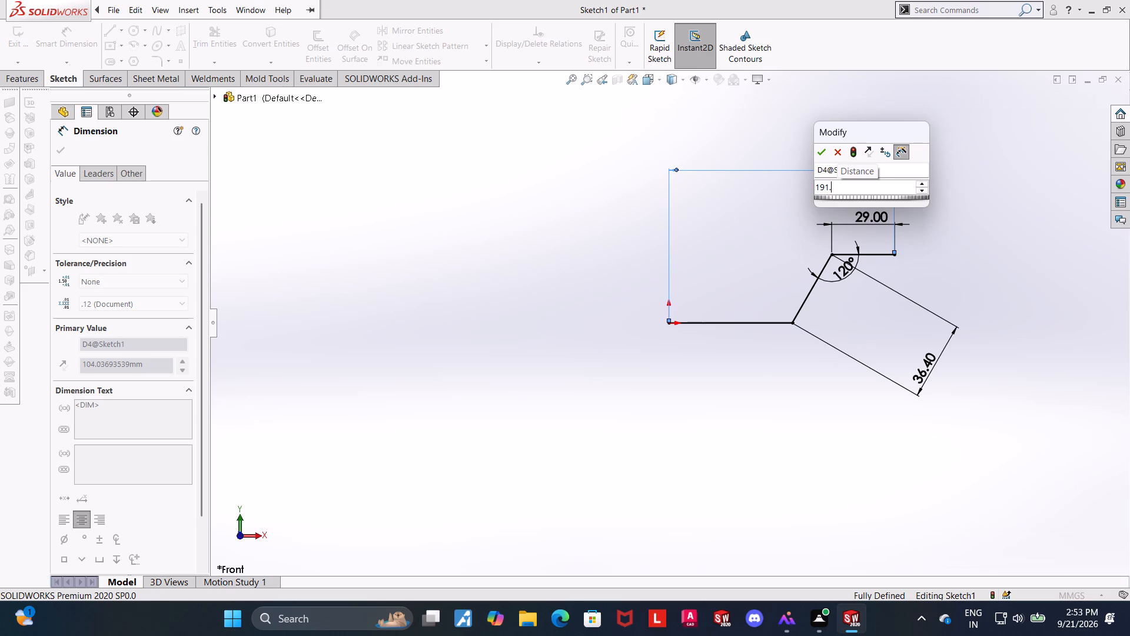
pyautogui.press('BackSpace')
pyautogui.write('/2')
pyautogui.press('Return')
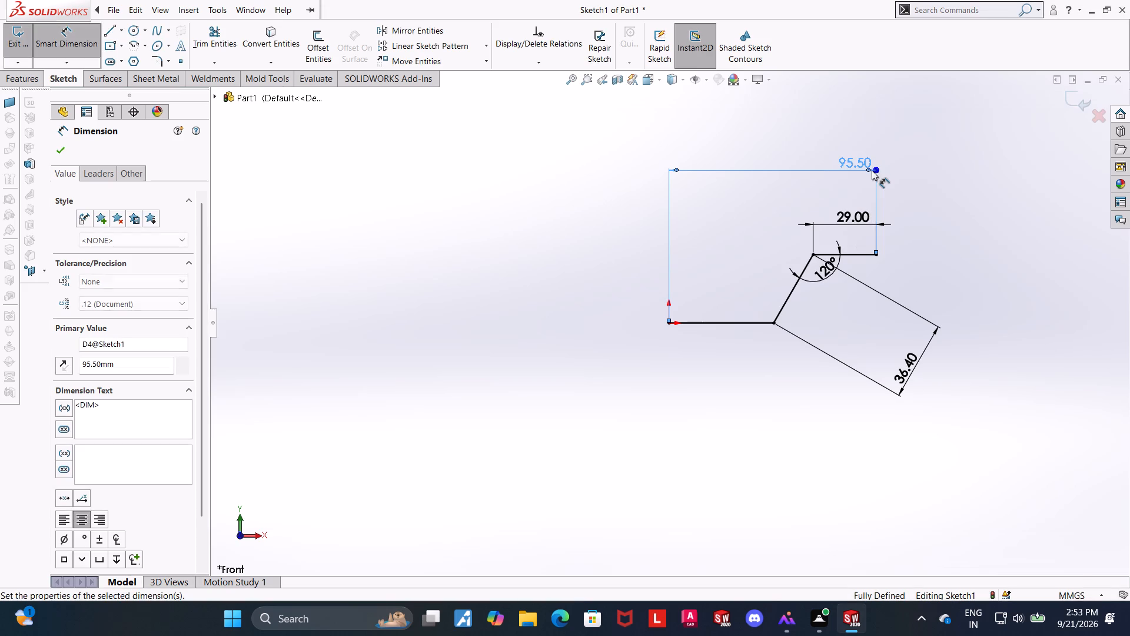
pyautogui.press('Escape')
pyautogui.press('Escape')
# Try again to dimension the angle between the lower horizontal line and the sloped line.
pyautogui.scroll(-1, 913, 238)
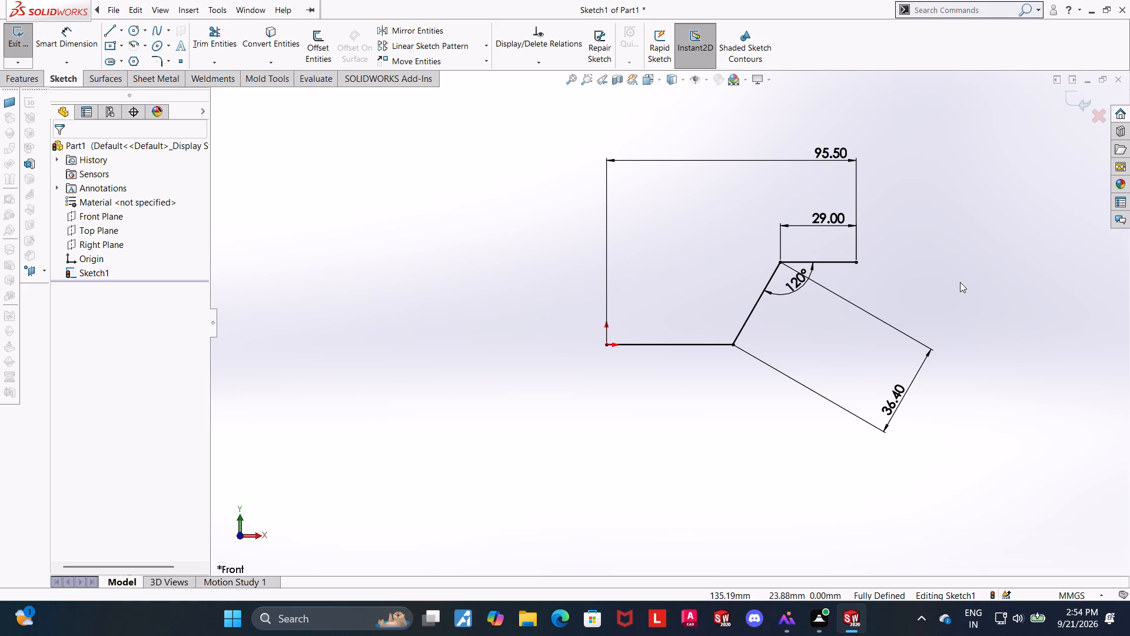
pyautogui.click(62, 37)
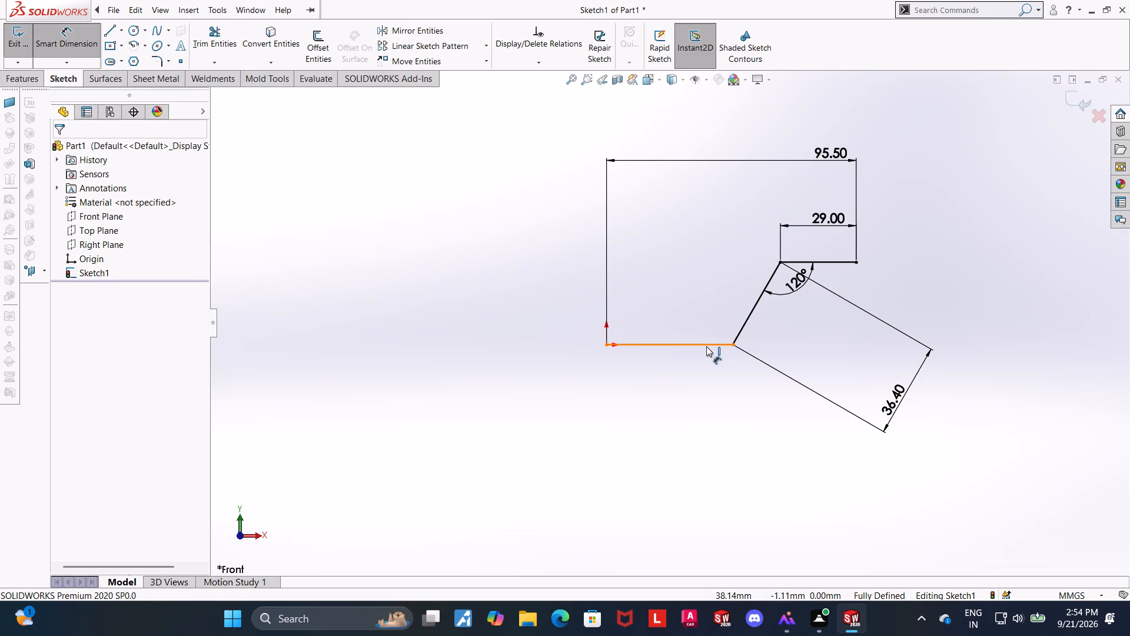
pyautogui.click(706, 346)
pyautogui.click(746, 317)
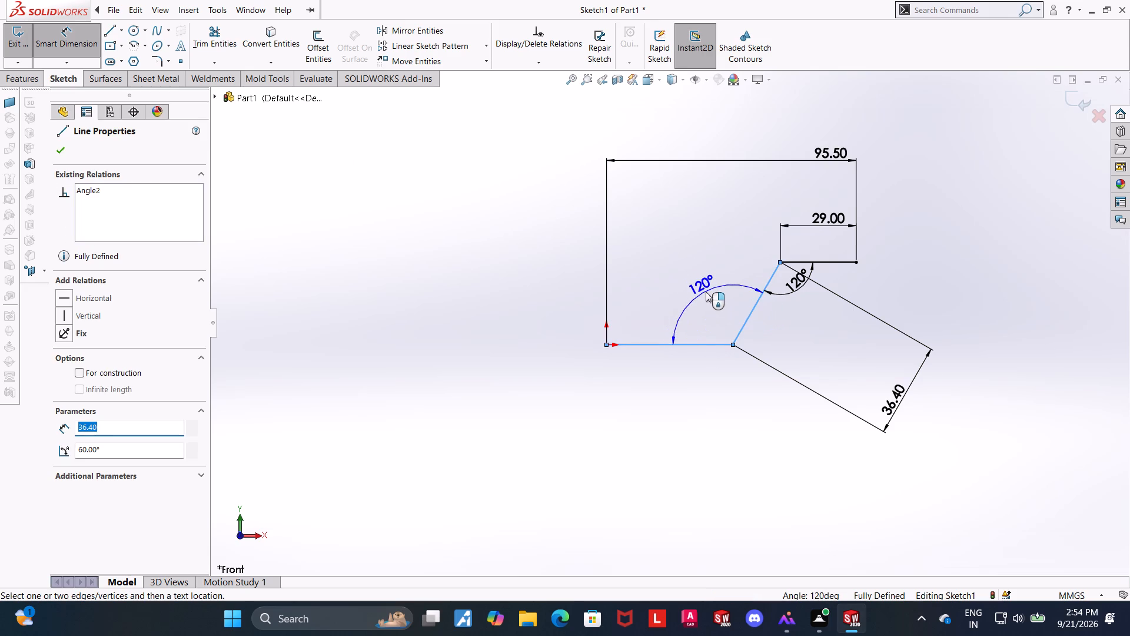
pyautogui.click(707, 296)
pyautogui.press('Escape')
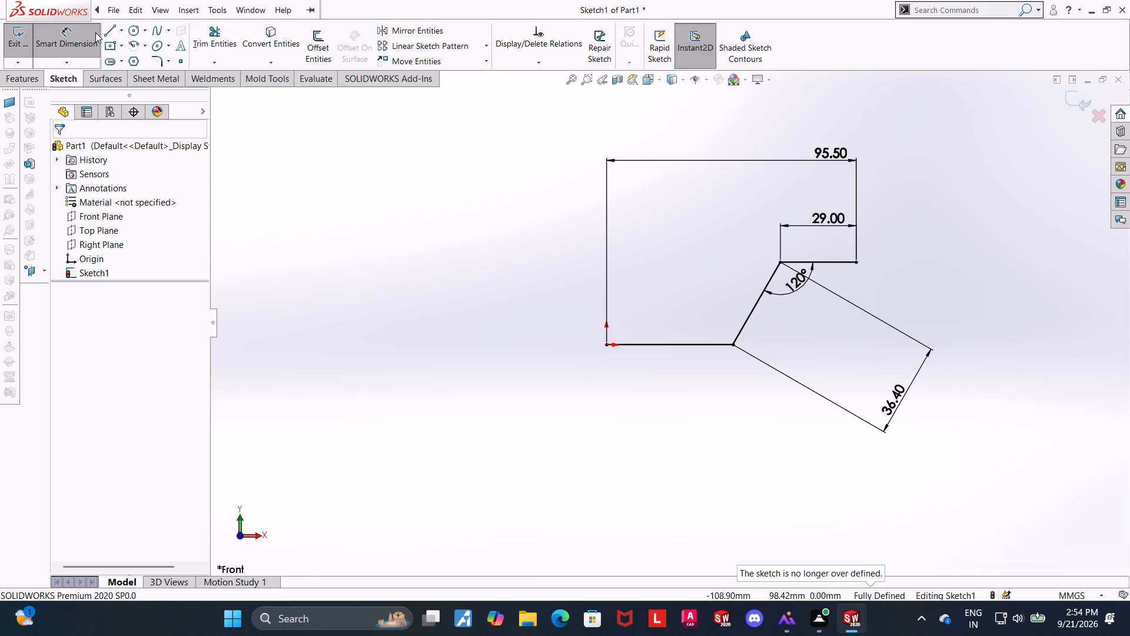
# Draw a vertical construction centerline about 52 mm long upward from the origin.
pyautogui.click(121, 29)
pyautogui.click(122, 58)
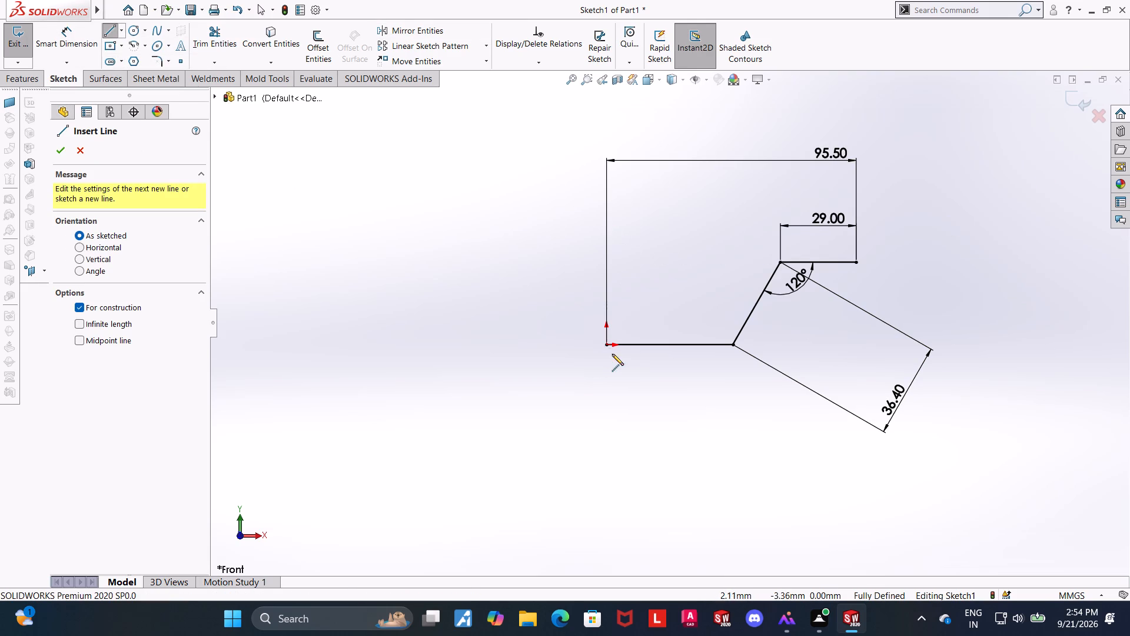
pyautogui.click(609, 345)
pyautogui.click(607, 207)
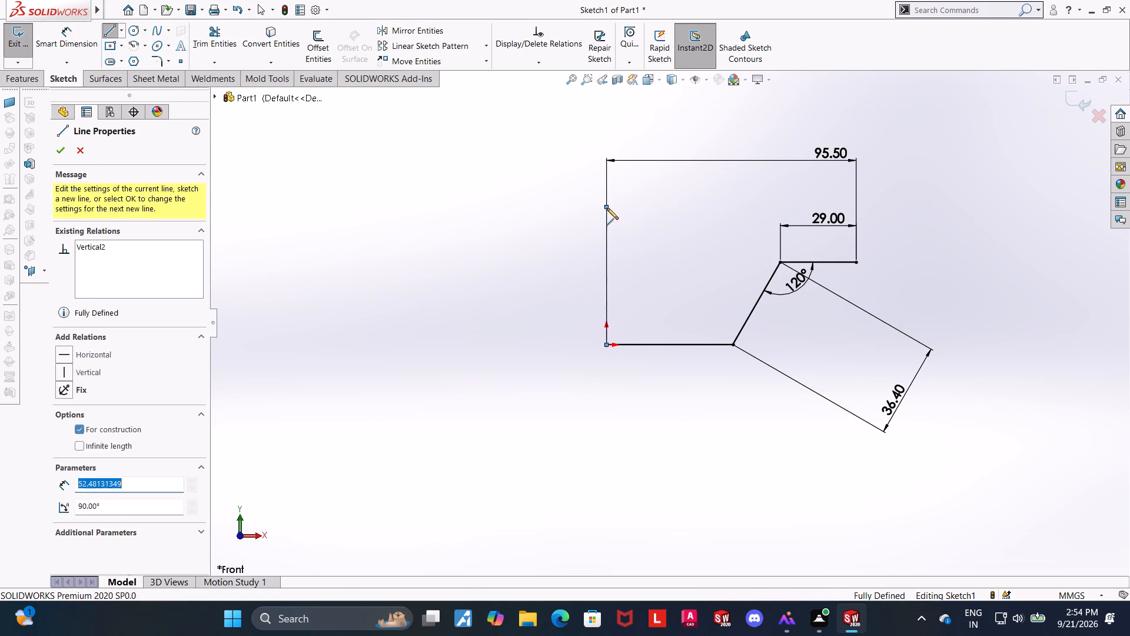
# Mirror the lower, sloped and upper profile lines about the vertical centerline and exit the sketch.
pyautogui.press('Escape')
pyautogui.press('Escape')
pyautogui.press('Escape')
pyautogui.click(418, 35)
pyautogui.moveTo(994, 208); pyautogui.dragTo(862, 256)
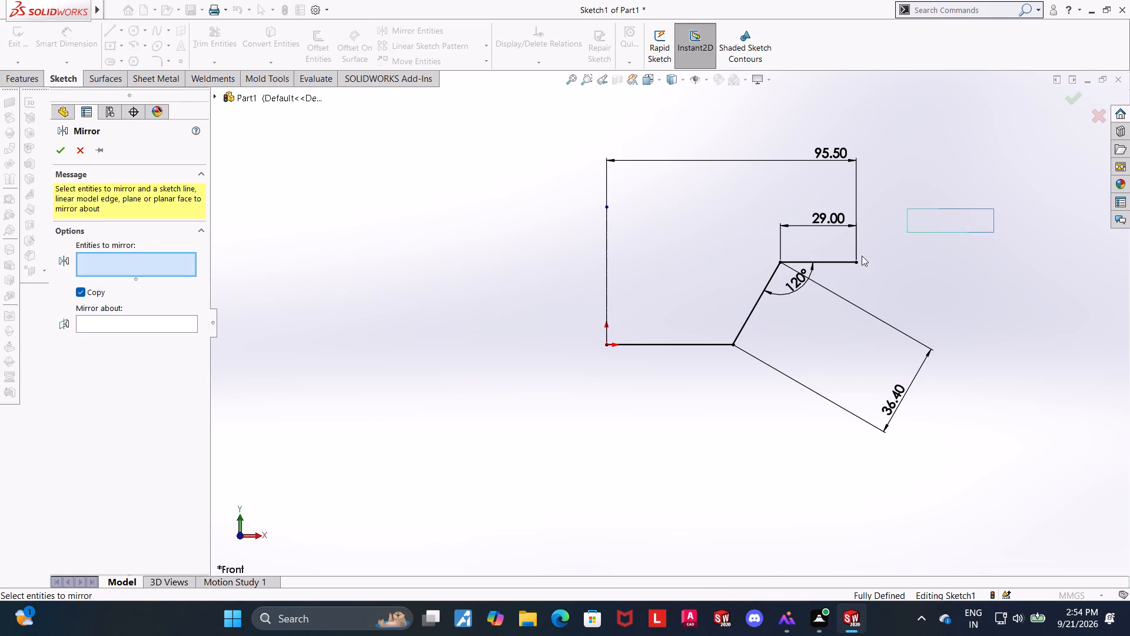
pyautogui.moveTo(862, 256); pyautogui.dragTo(657, 396)
pyautogui.click(97, 347)
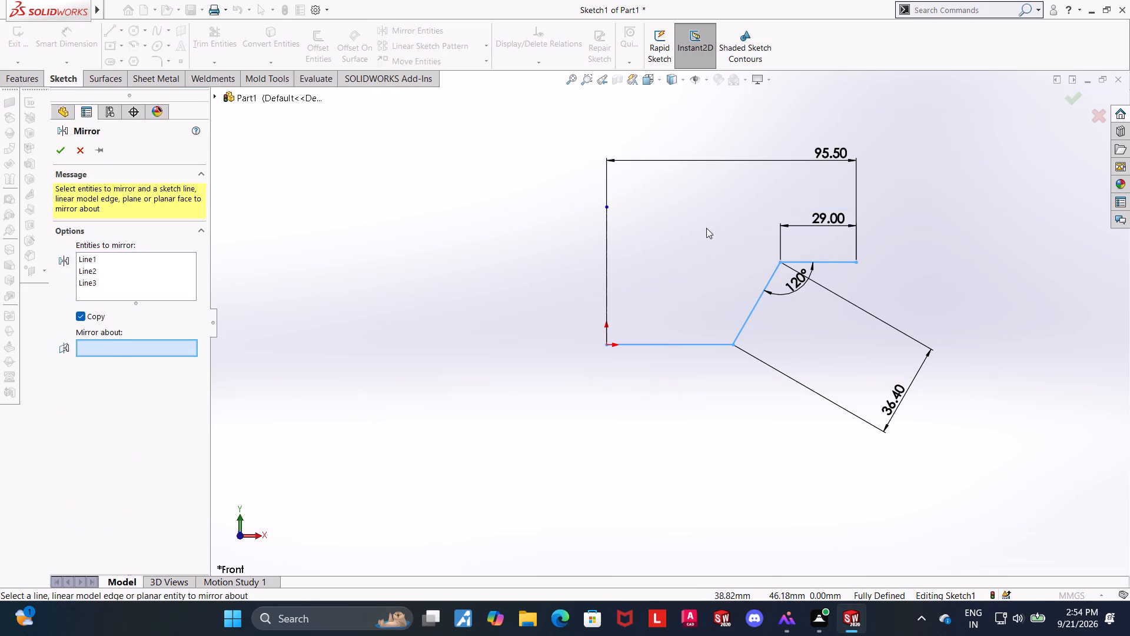
pyautogui.click(607, 236)
pyautogui.click(52, 157)
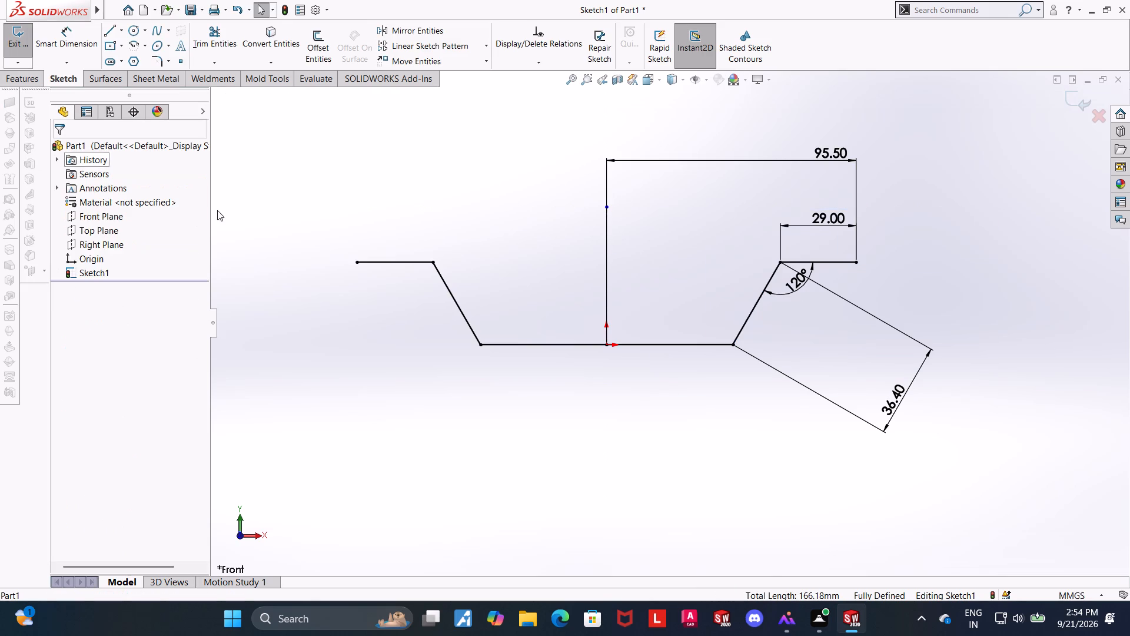
pyautogui.click(649, 399)
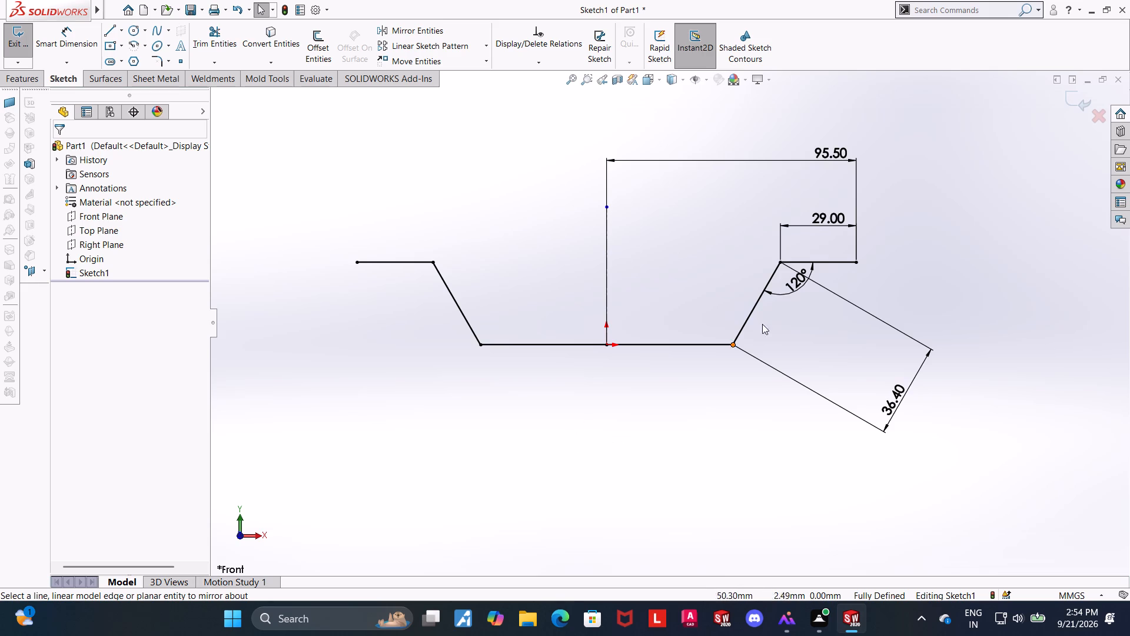
pyautogui.click(1077, 98)
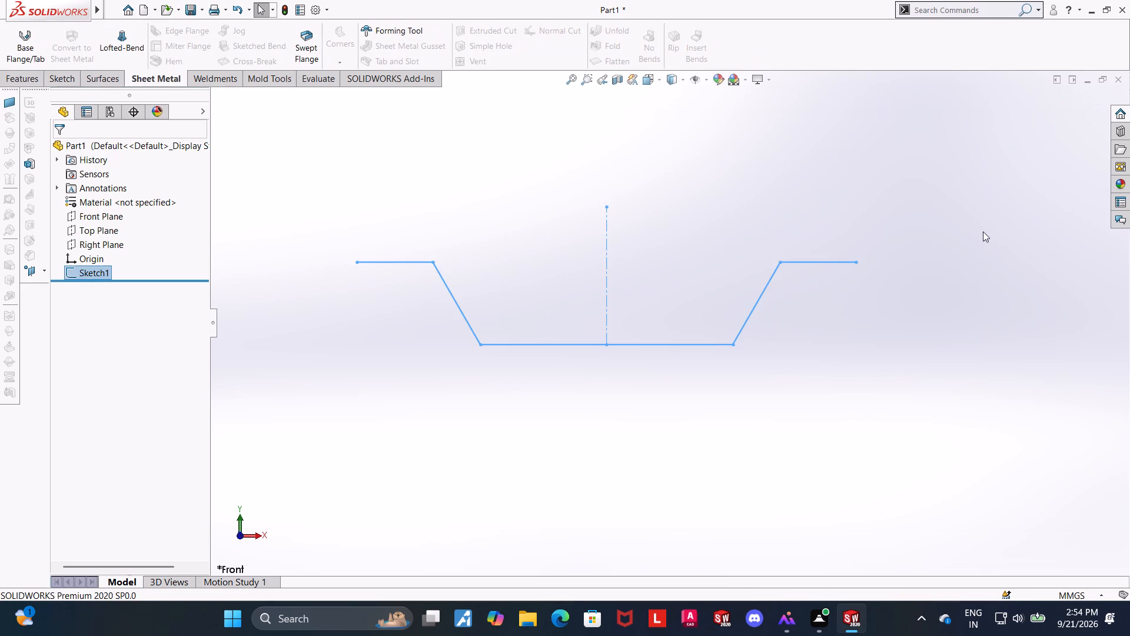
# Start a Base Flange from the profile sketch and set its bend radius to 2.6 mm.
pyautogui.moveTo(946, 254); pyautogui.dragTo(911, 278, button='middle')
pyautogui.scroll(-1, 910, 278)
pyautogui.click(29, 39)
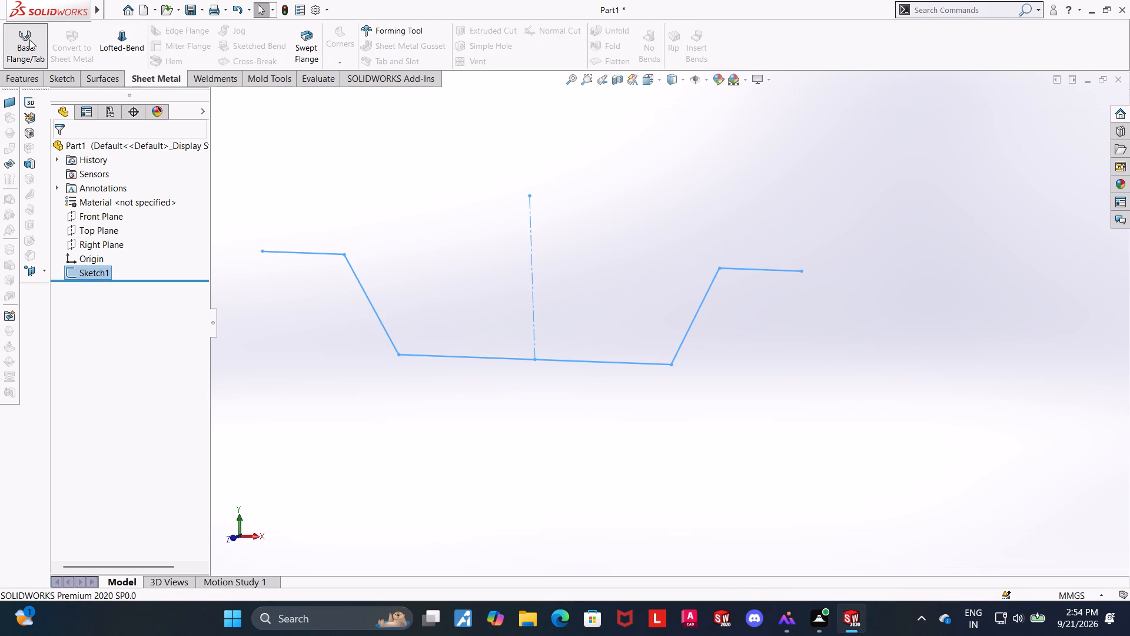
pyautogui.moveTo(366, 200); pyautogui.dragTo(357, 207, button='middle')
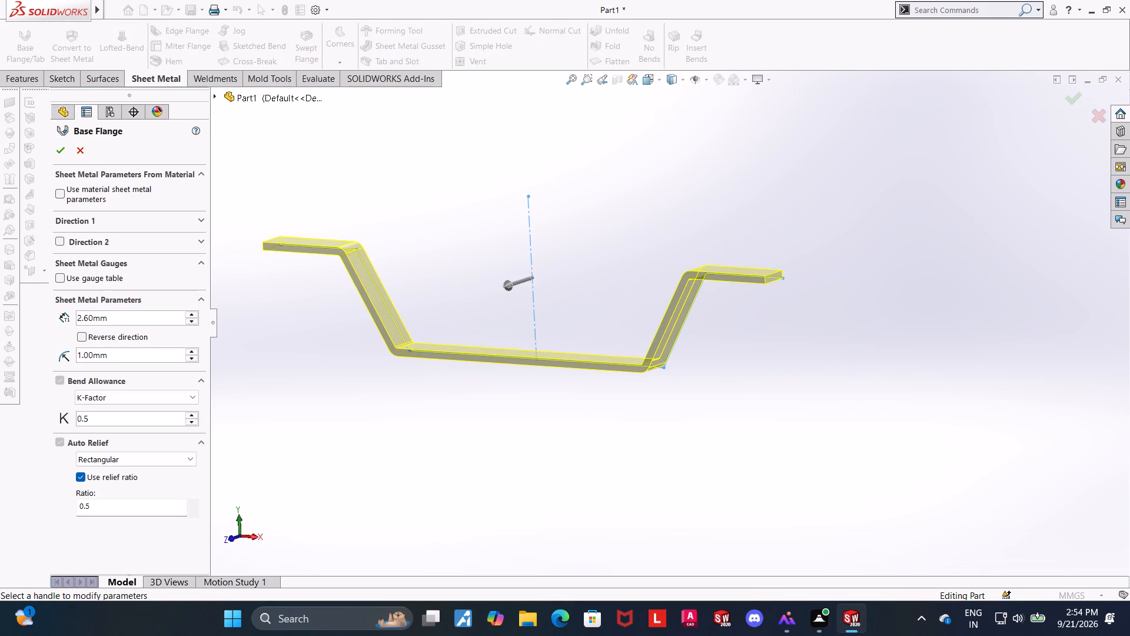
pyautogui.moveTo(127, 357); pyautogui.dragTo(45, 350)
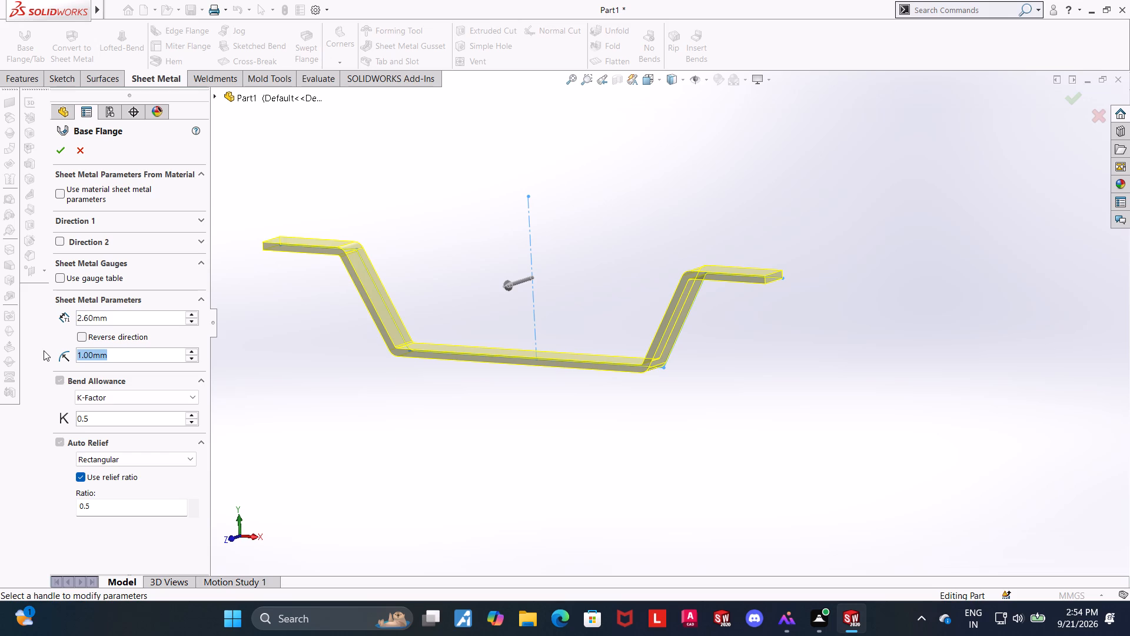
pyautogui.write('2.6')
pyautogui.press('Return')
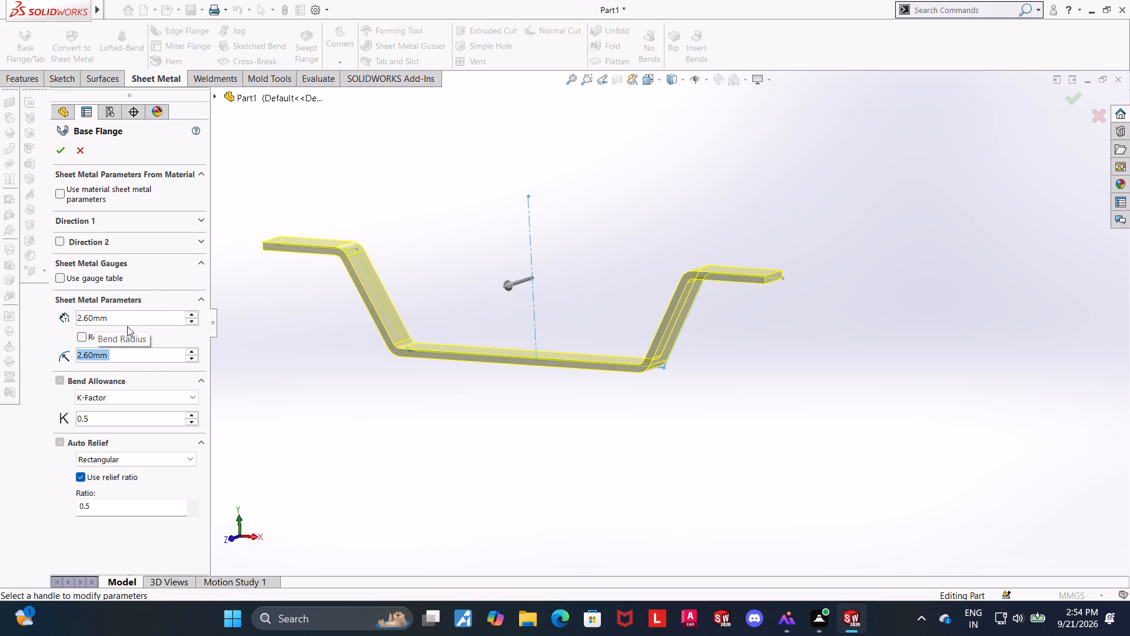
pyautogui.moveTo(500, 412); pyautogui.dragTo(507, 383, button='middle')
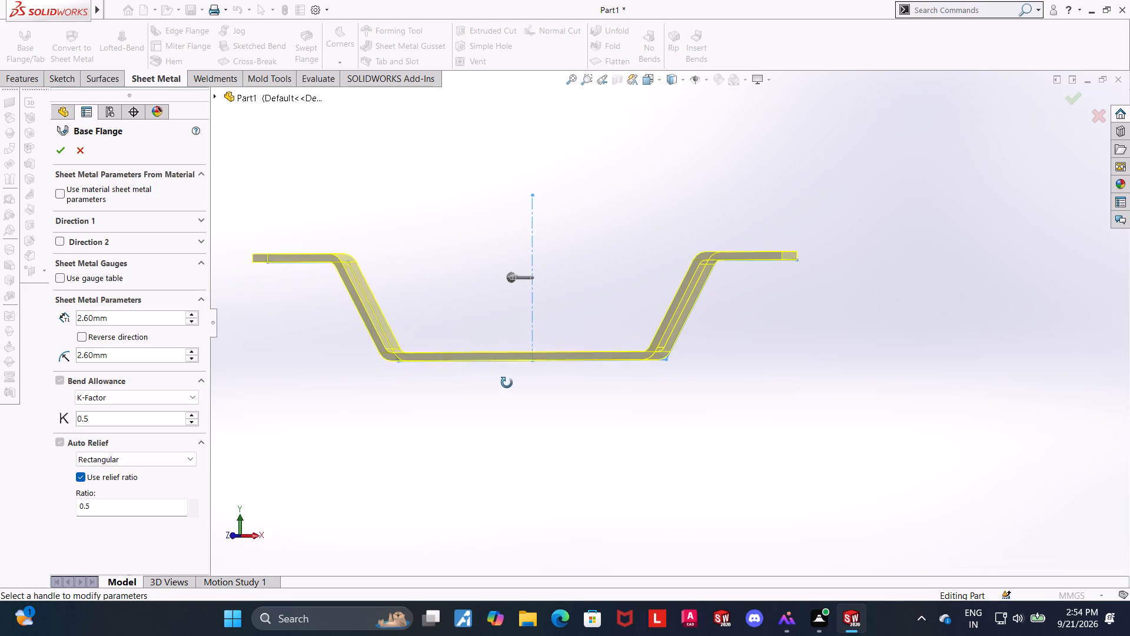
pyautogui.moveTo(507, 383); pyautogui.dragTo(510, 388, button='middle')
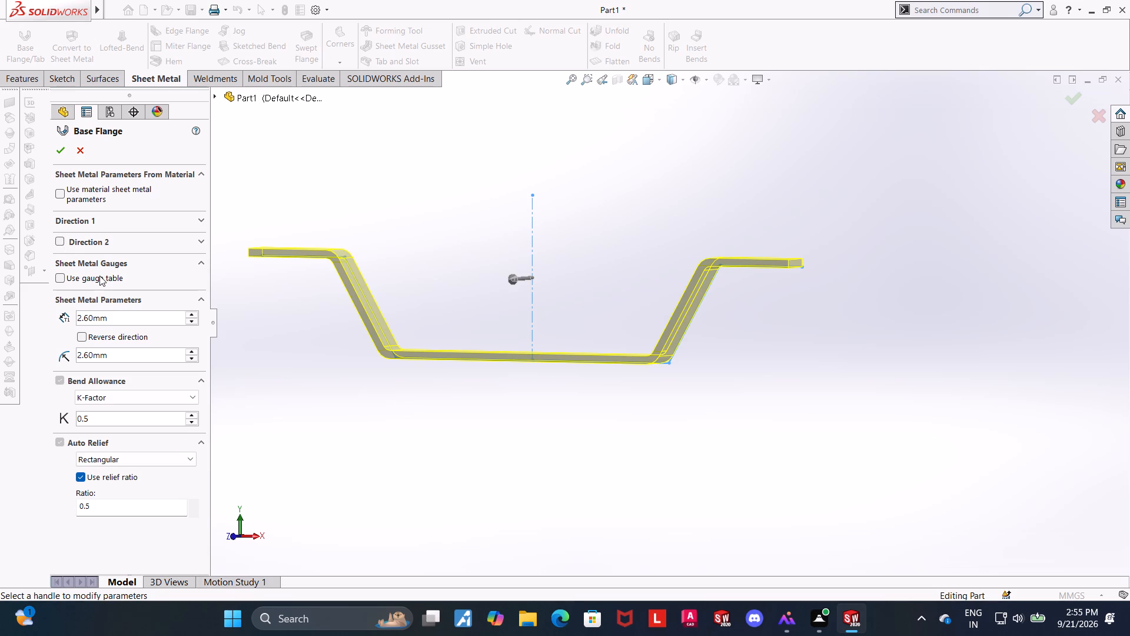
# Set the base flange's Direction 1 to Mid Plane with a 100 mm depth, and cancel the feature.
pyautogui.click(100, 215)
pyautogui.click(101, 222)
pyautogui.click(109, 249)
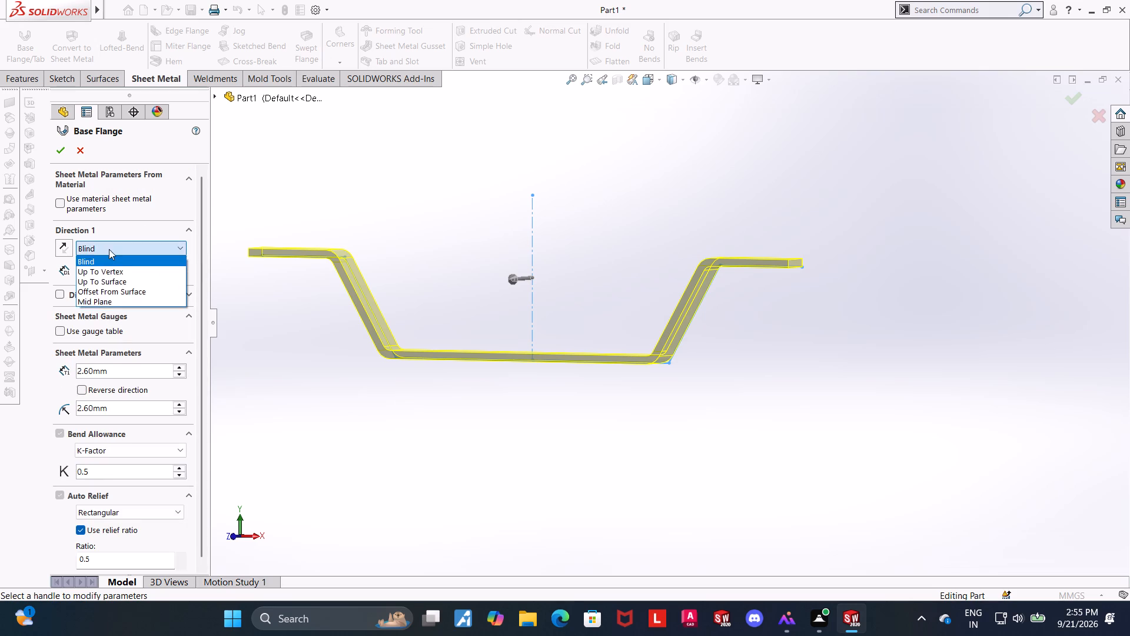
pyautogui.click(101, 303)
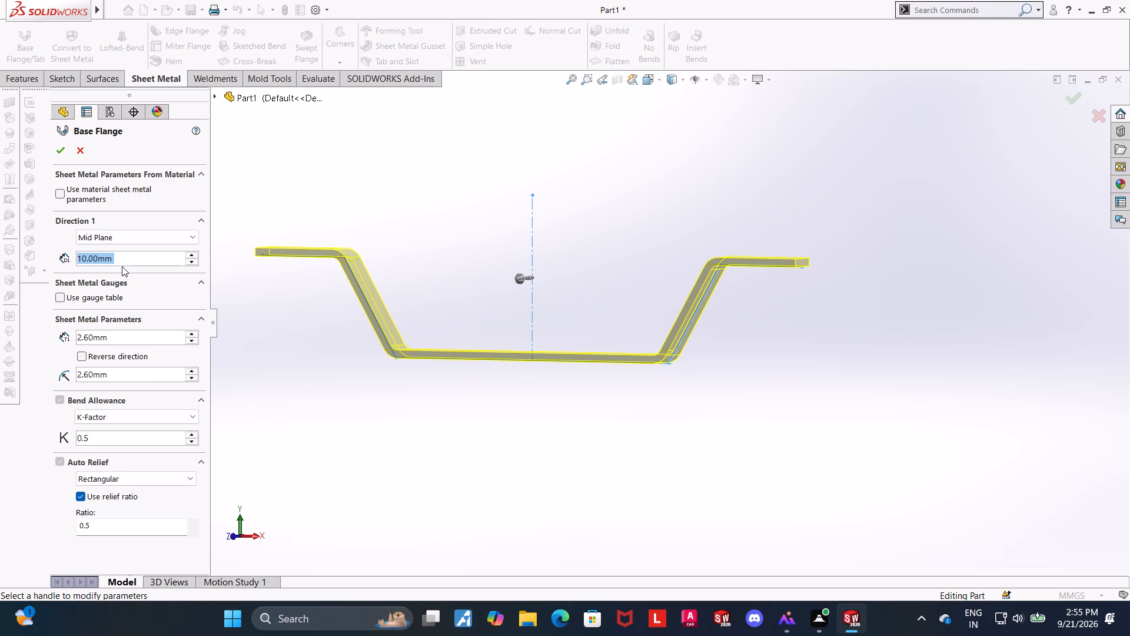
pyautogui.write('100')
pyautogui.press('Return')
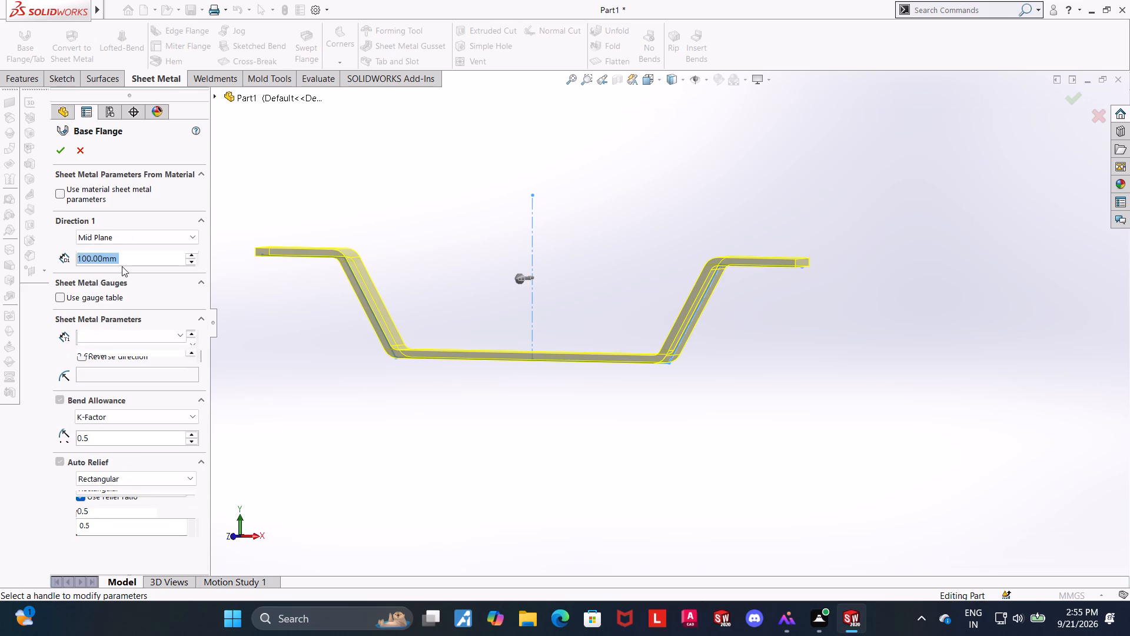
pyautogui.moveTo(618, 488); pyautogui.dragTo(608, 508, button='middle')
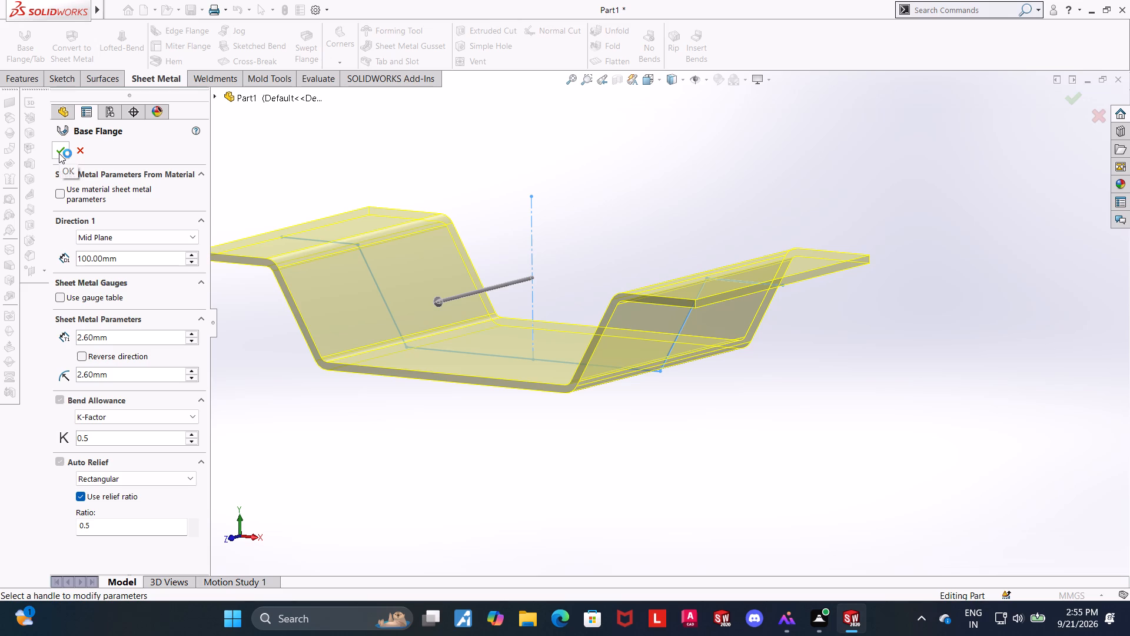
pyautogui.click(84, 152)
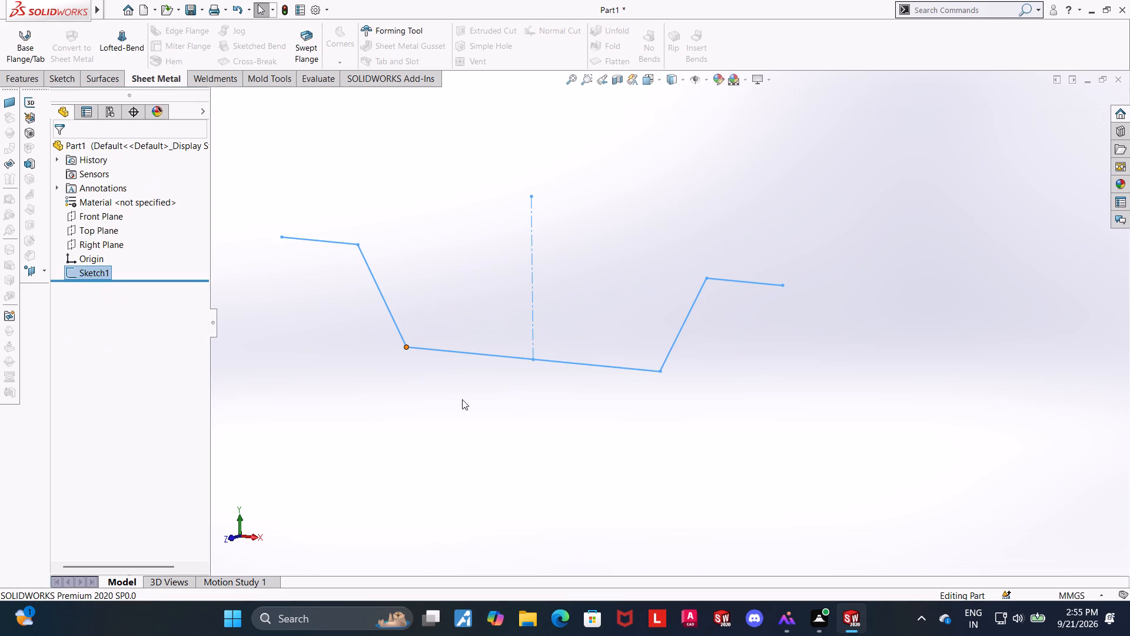
# Reopen the profile sketch for editing.
pyautogui.click(93, 269)
pyautogui.click(104, 240)
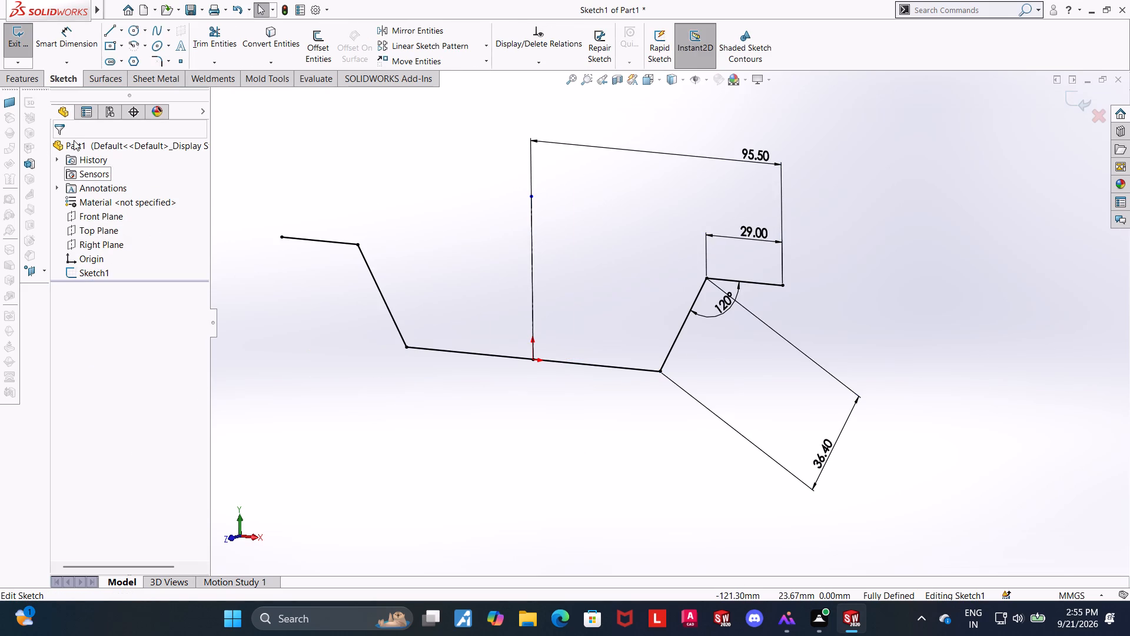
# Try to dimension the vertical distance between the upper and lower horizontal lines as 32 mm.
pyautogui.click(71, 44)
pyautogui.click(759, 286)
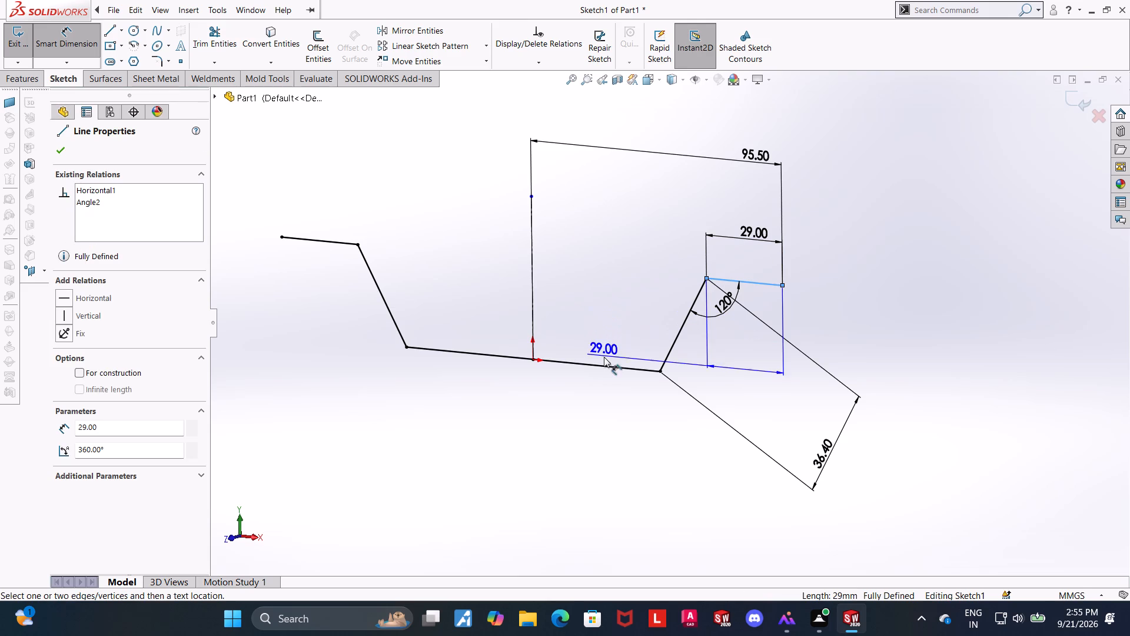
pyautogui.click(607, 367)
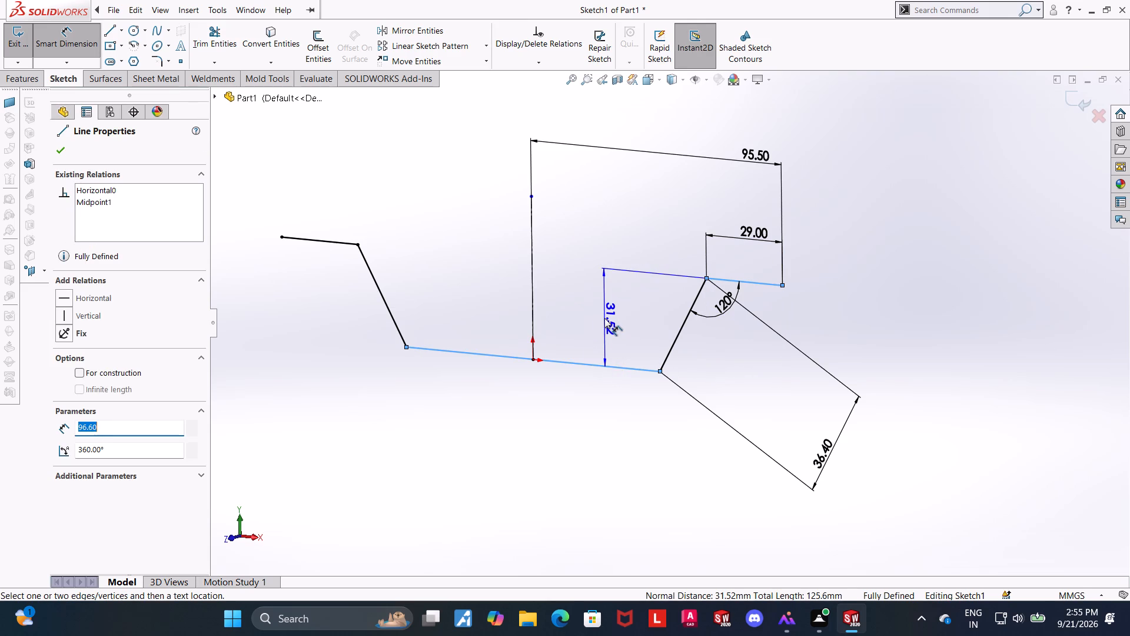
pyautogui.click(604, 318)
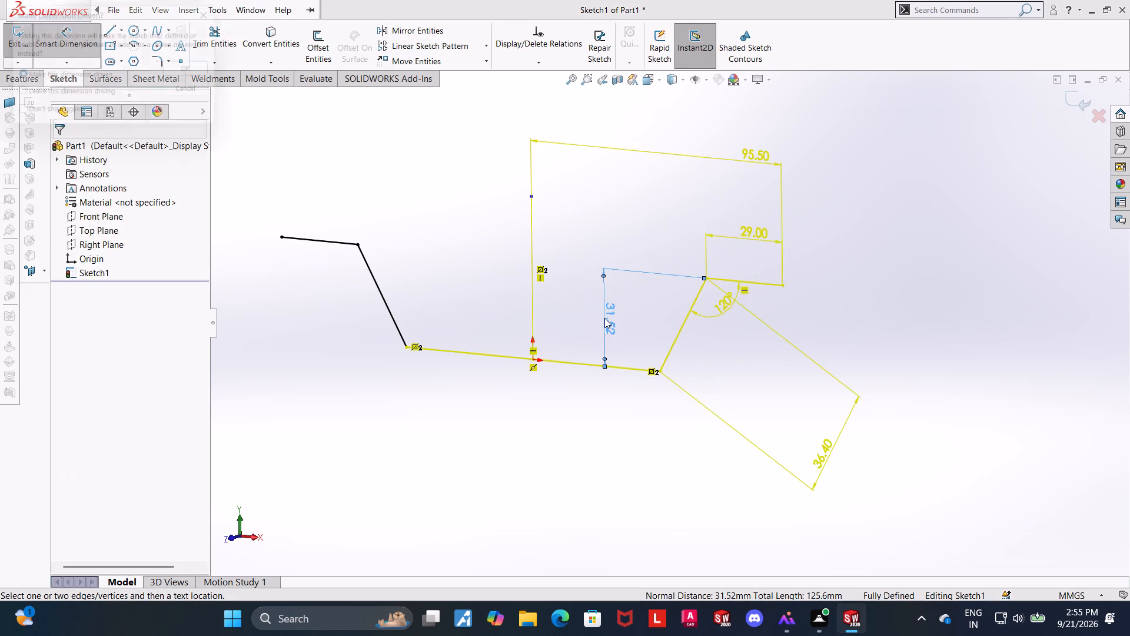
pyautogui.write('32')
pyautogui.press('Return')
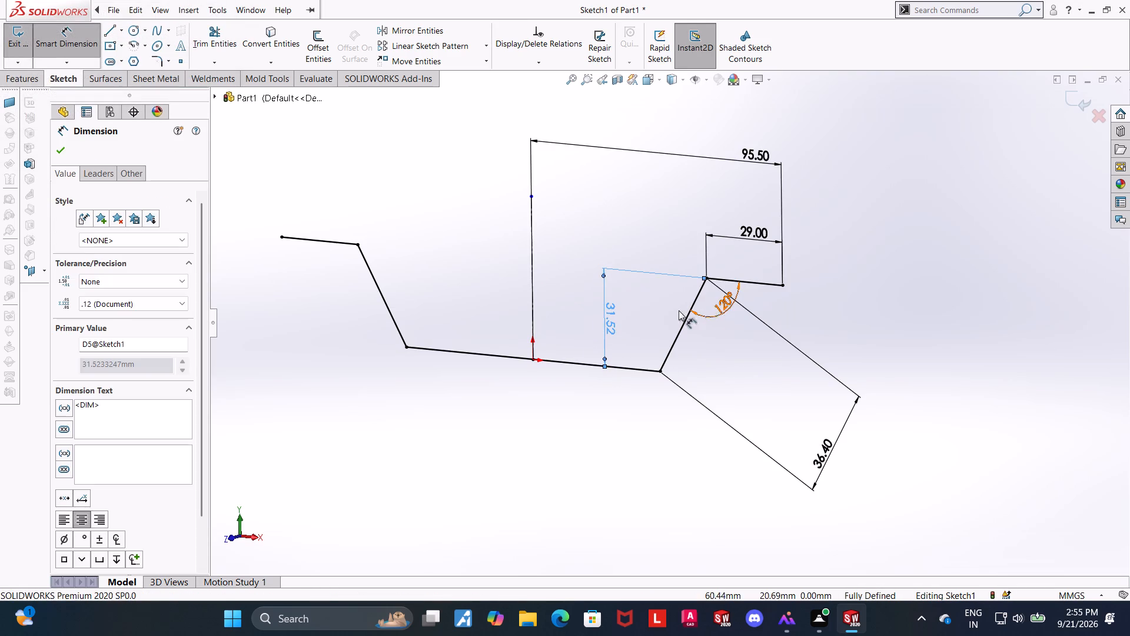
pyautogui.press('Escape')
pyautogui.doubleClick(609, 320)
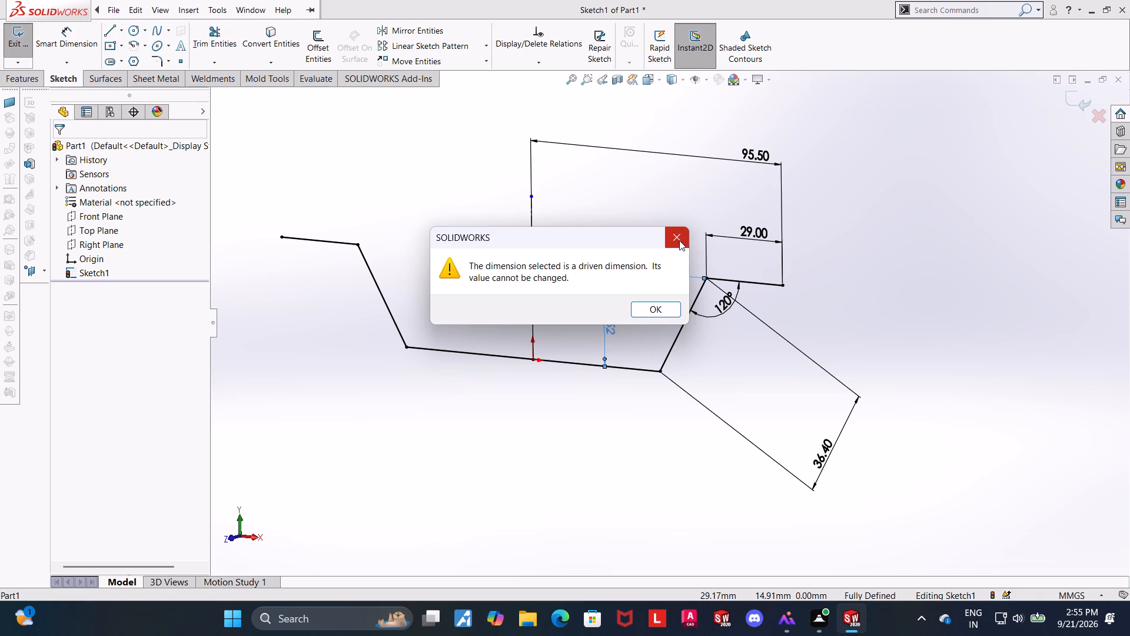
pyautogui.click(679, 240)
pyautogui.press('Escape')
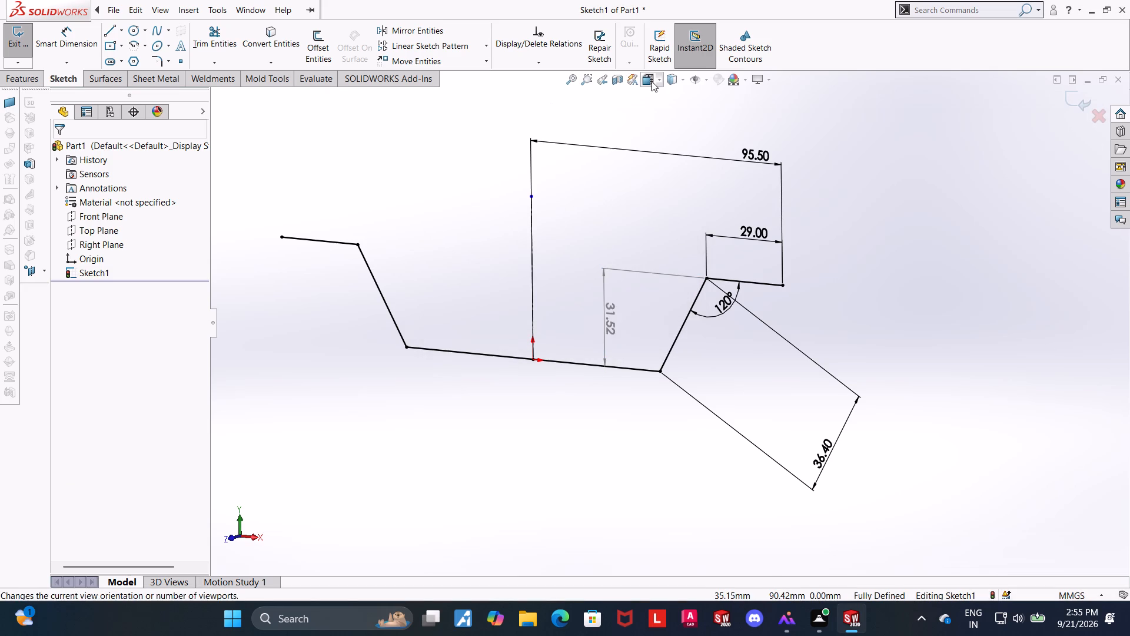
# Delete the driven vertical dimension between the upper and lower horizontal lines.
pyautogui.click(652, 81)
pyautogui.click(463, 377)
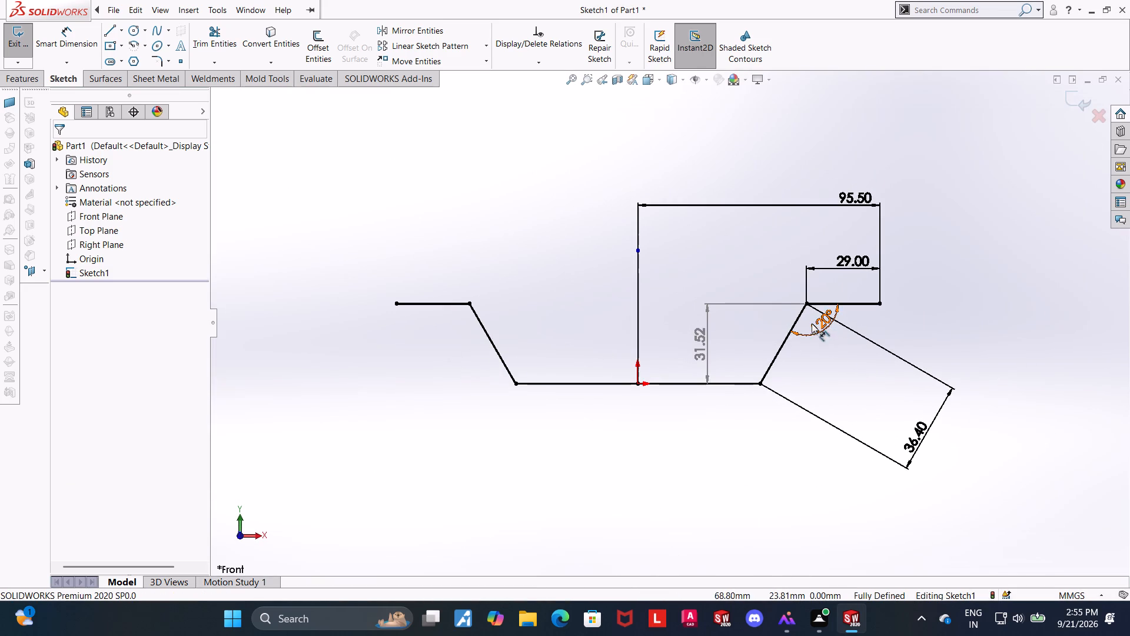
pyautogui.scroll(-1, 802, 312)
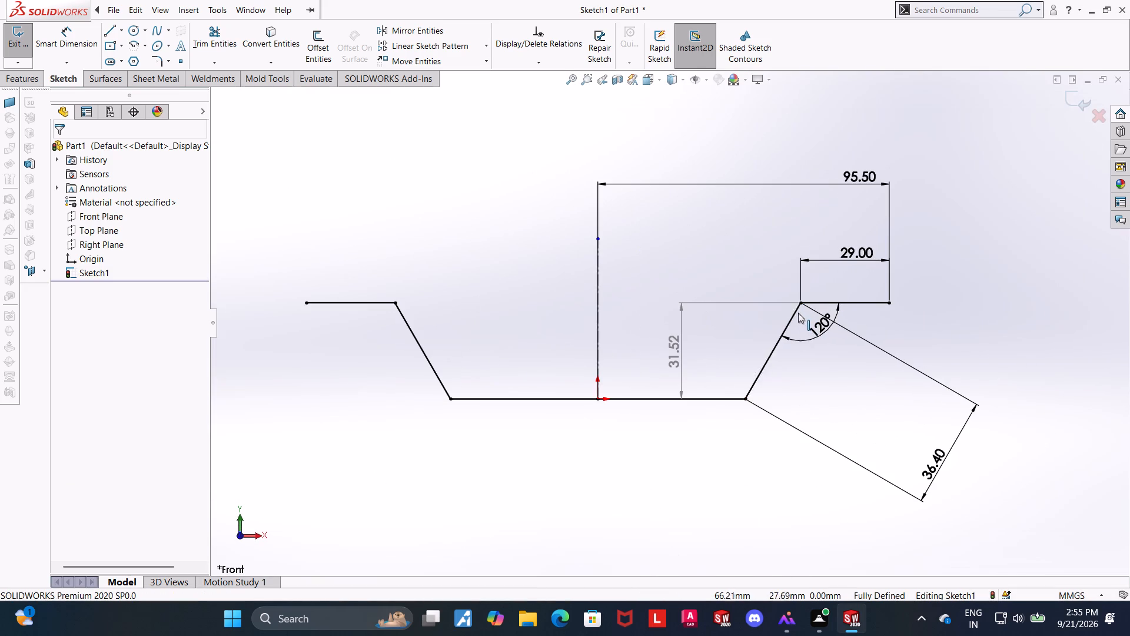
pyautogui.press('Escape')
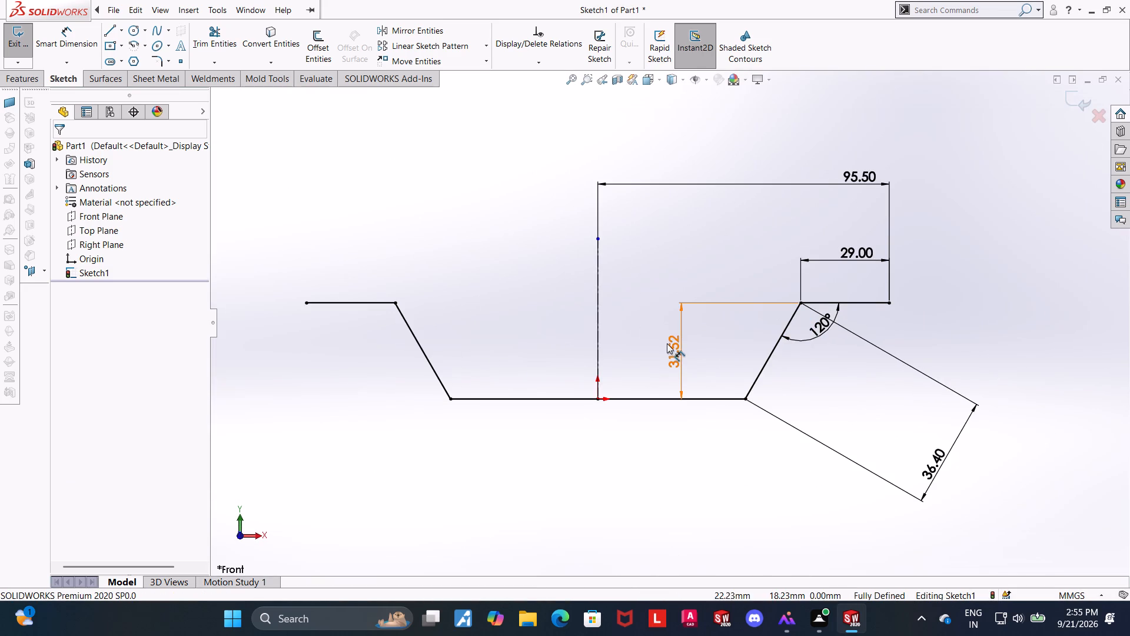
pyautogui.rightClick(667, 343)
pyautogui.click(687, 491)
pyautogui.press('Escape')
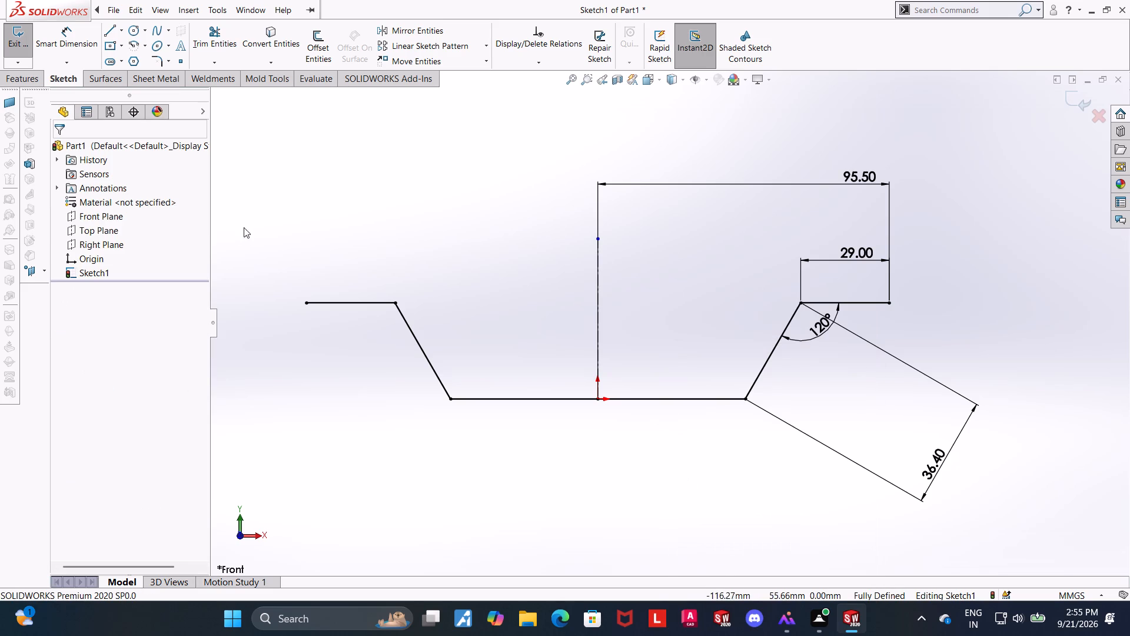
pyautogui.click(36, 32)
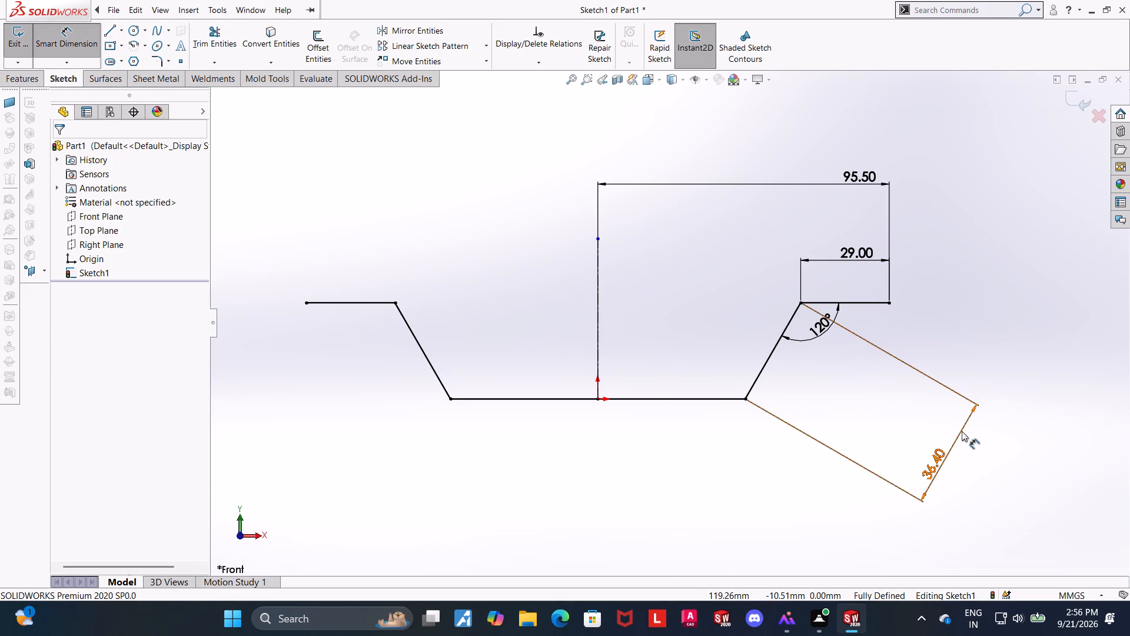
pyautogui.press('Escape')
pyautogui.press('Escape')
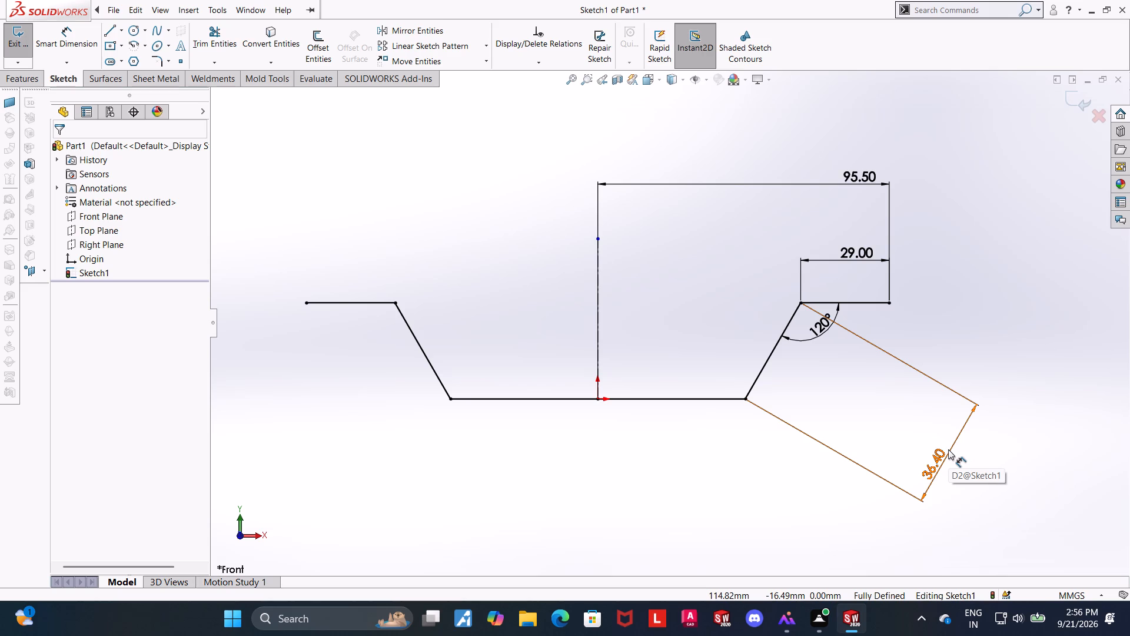
# Delete the 36.40 mm length dimension of the sloped line.
pyautogui.rightClick(948, 449)
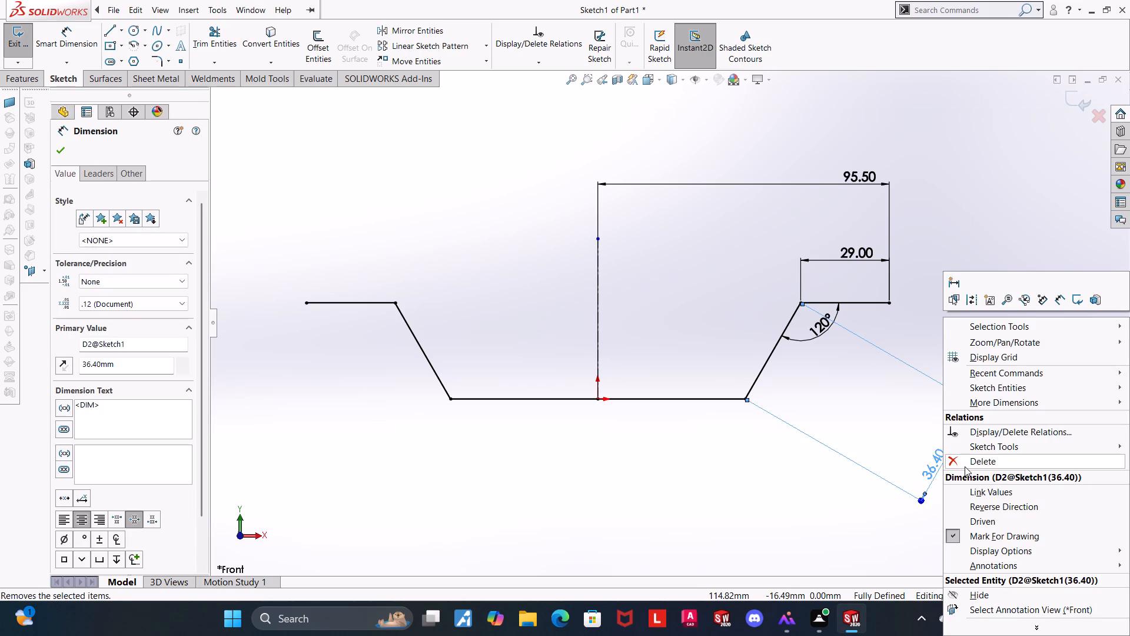
pyautogui.click(965, 466)
pyautogui.press('Escape')
# Dimension the vertical distance between the lower and upper horizontal lines as 32 mm and exit the sketch.
pyautogui.click(78, 27)
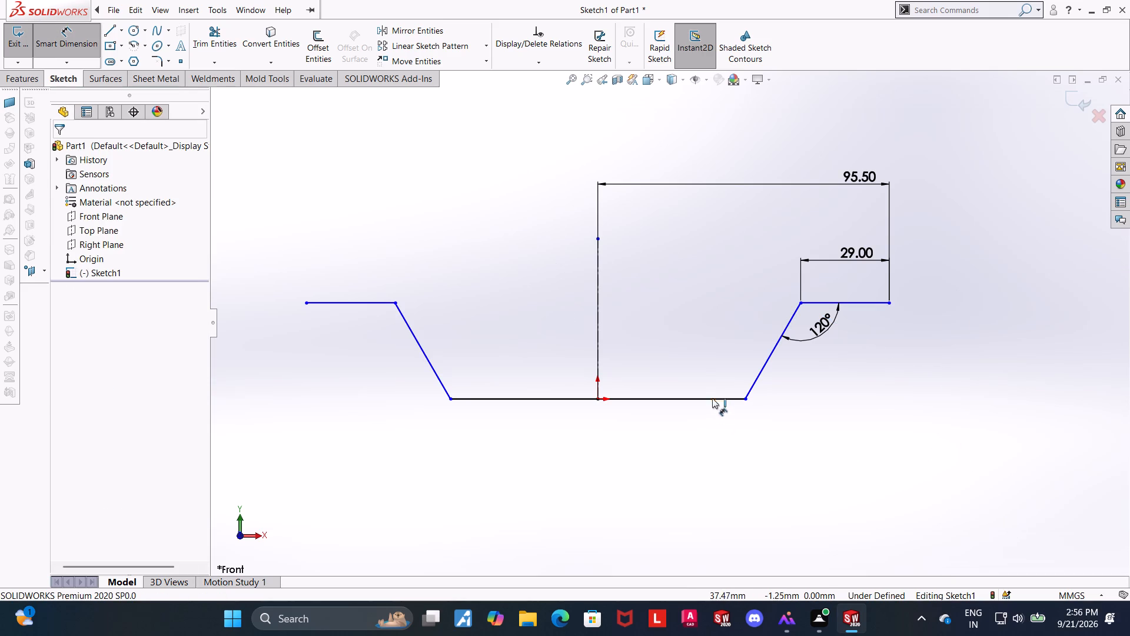
pyautogui.click(712, 397)
pyautogui.click(877, 303)
pyautogui.click(928, 347)
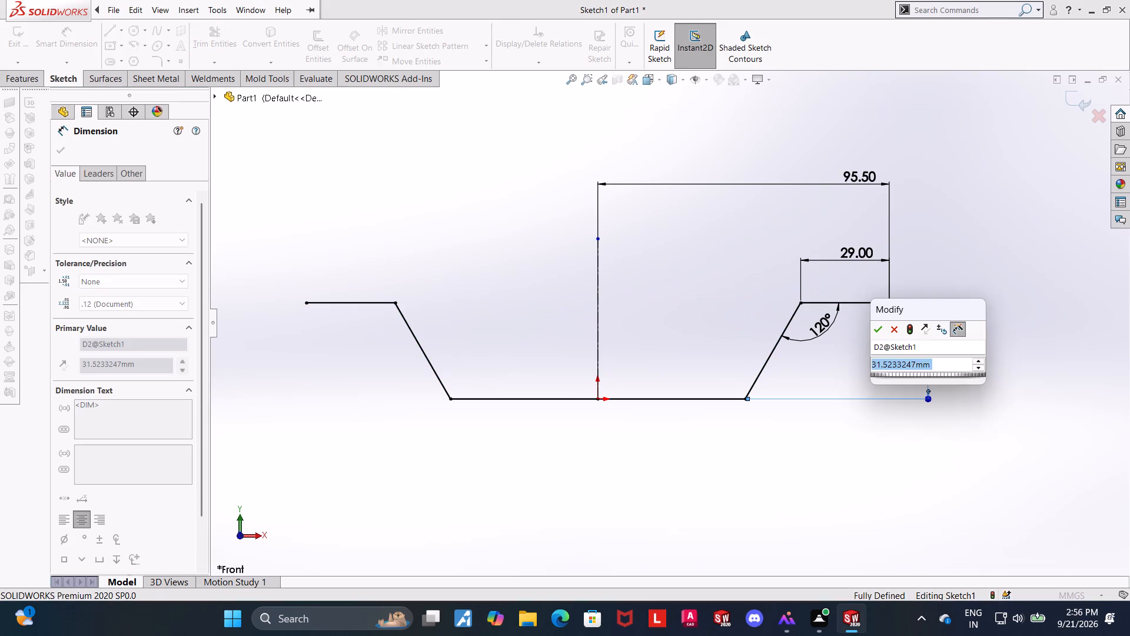
pyautogui.write('32')
pyautogui.press('Return')
pyautogui.press('Escape')
pyautogui.press('Escape')
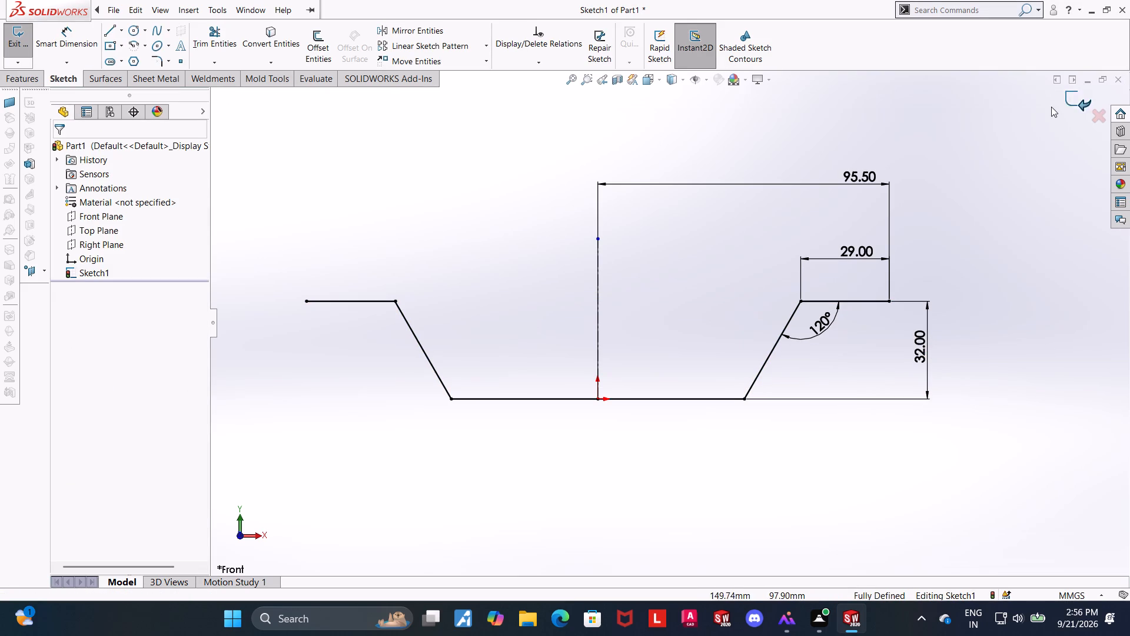
pyautogui.click(1082, 104)
pyautogui.moveTo(981, 208); pyautogui.dragTo(971, 216, button='middle')
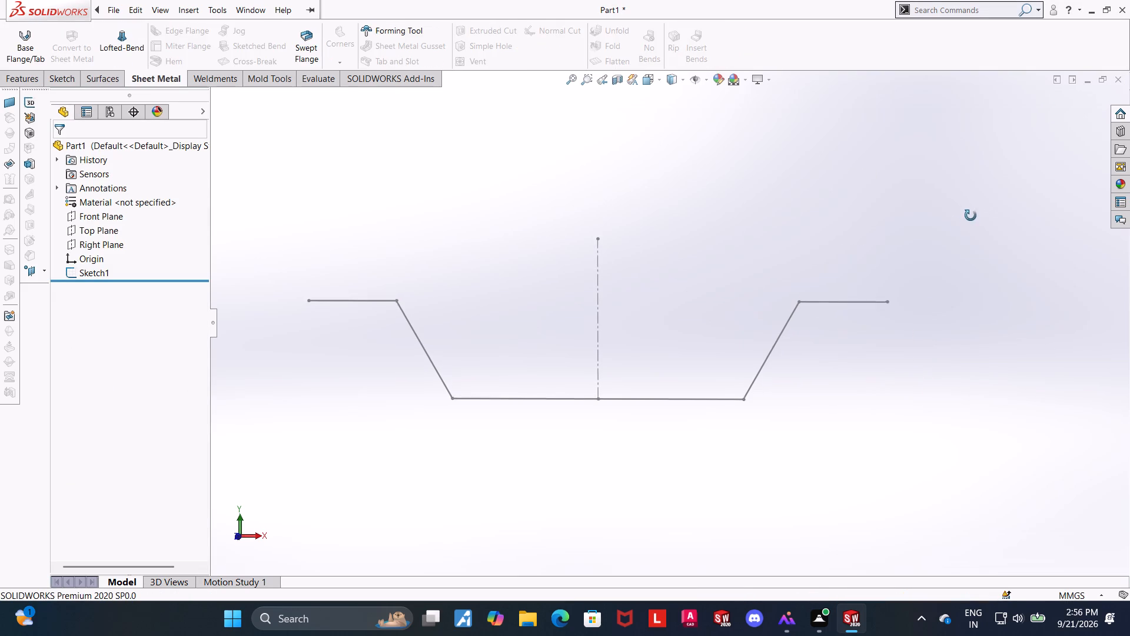
# Start a base flange from the bent profile sketch, with a Mid Plane extent and 100 mm depth.
pyautogui.moveTo(971, 216); pyautogui.dragTo(953, 228, button='middle')
pyautogui.click(17, 39)
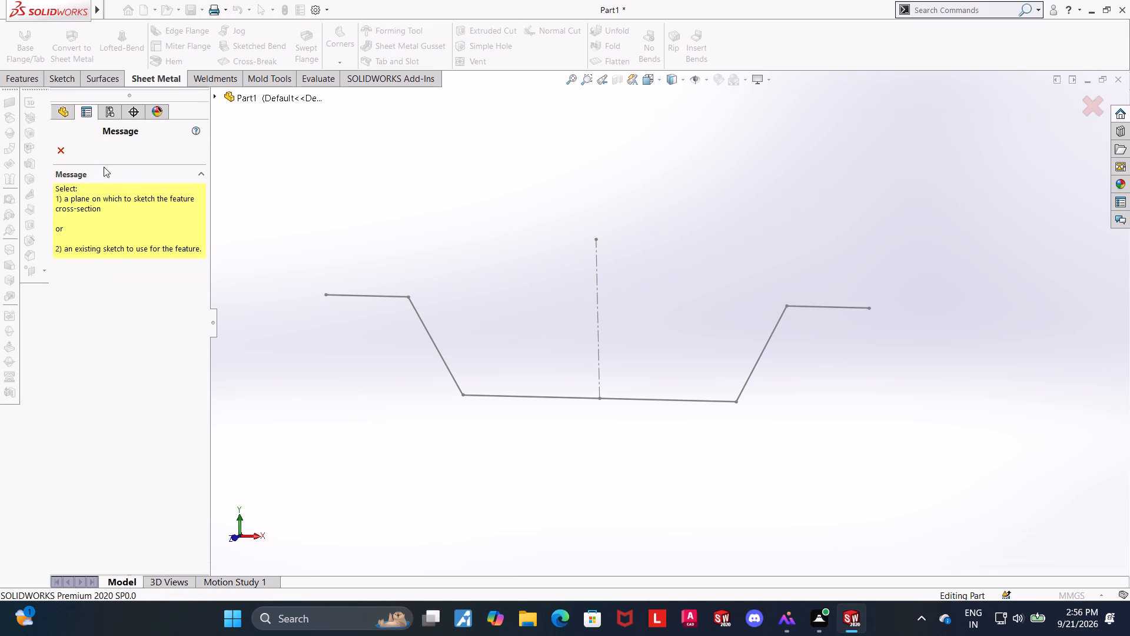
pyautogui.click(373, 297)
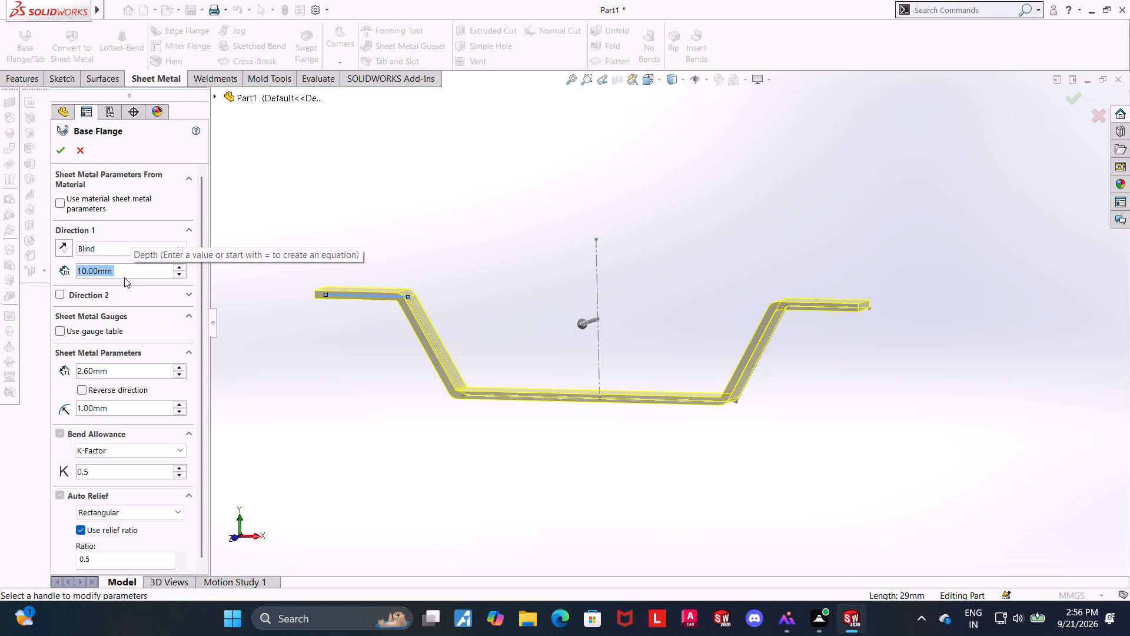
pyautogui.click(99, 247)
pyautogui.click(100, 302)
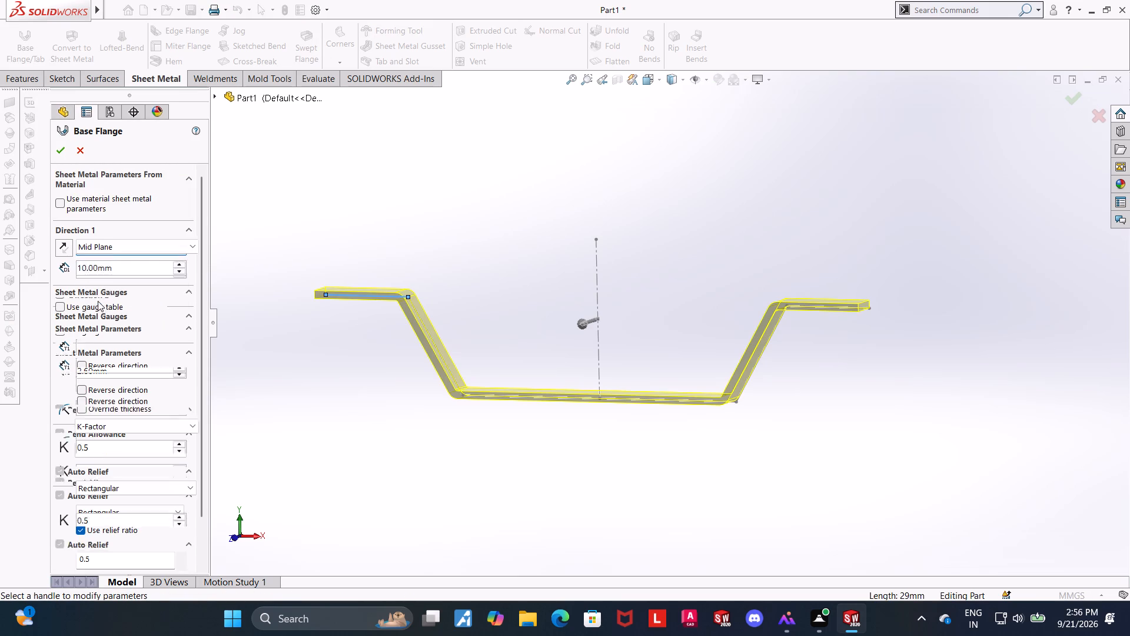
pyautogui.write('100')
pyautogui.press('Return')
pyautogui.moveTo(403, 178); pyautogui.dragTo(408, 213, button='middle')
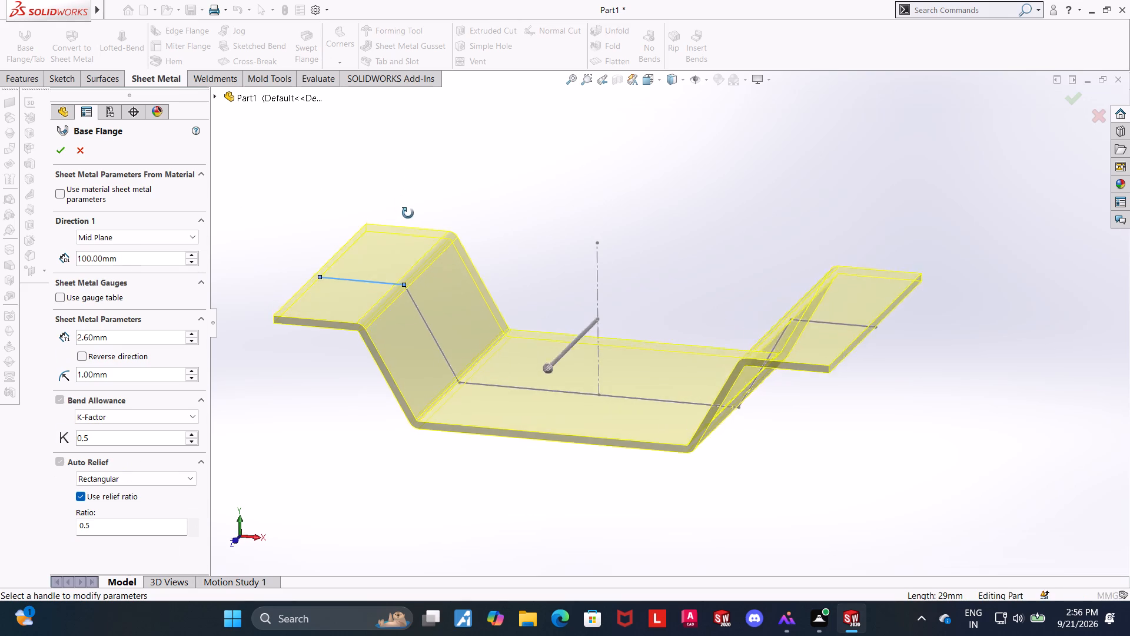
pyautogui.moveTo(408, 213); pyautogui.dragTo(413, 239, button='middle')
# Set the bend radius to 2.6 mm, reverse the thickness direction and create the base flange.
pyautogui.moveTo(135, 374); pyautogui.dragTo(31, 375)
pyautogui.write('2.6')
pyautogui.press('Return')
pyautogui.moveTo(375, 383); pyautogui.dragTo(378, 266, button='middle')
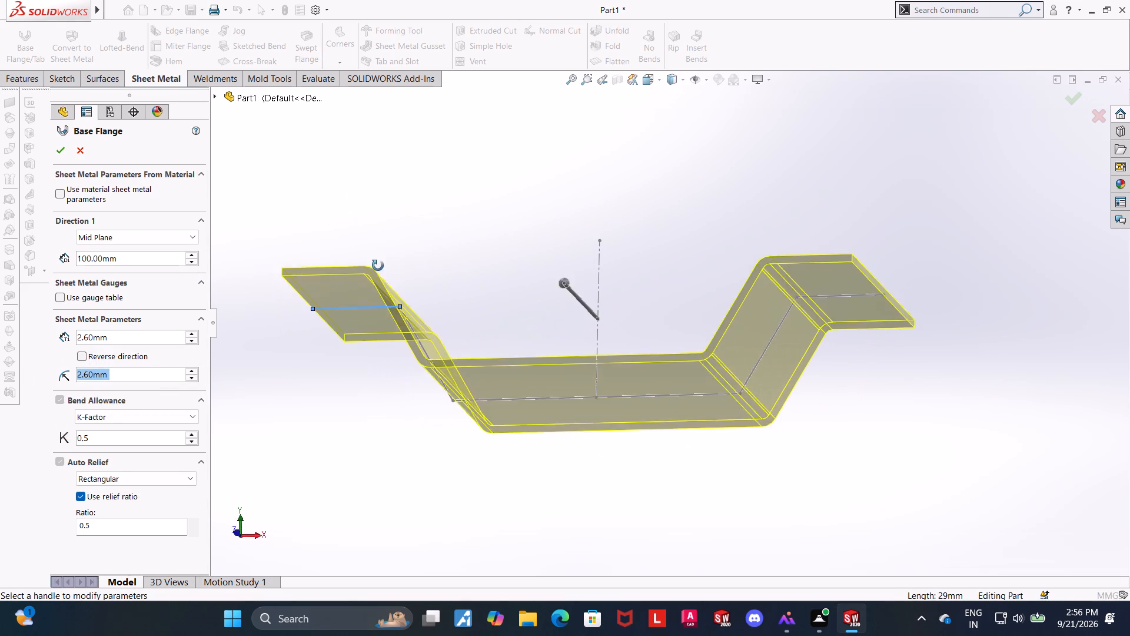
pyautogui.moveTo(378, 266); pyautogui.dragTo(391, 302, button='middle')
pyautogui.scroll(1, 391, 302)
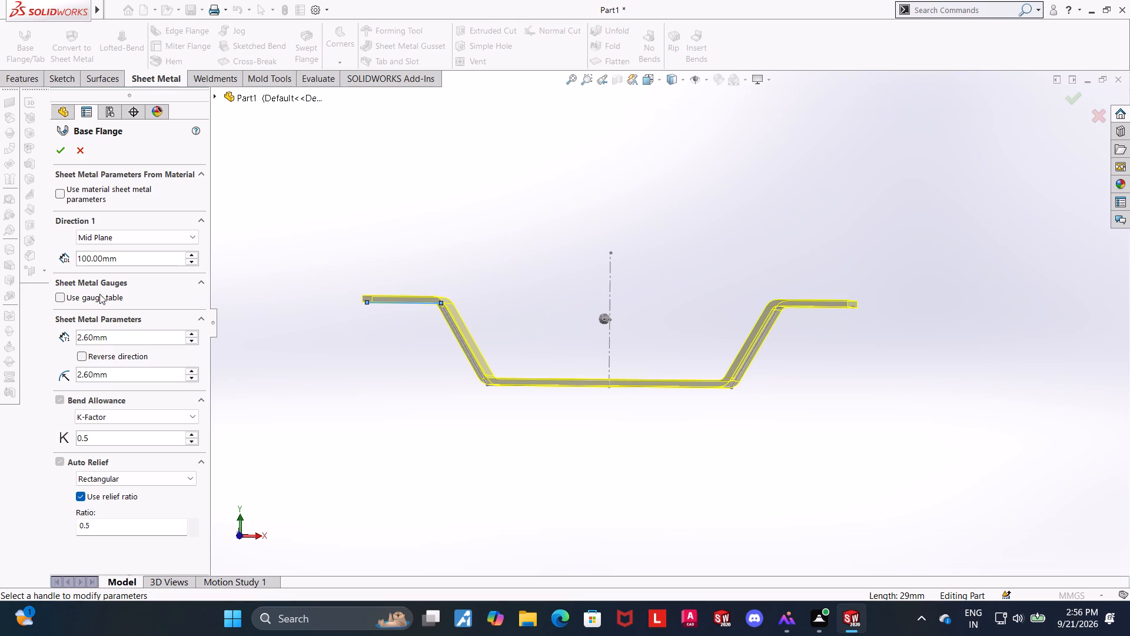
pyautogui.click(81, 356)
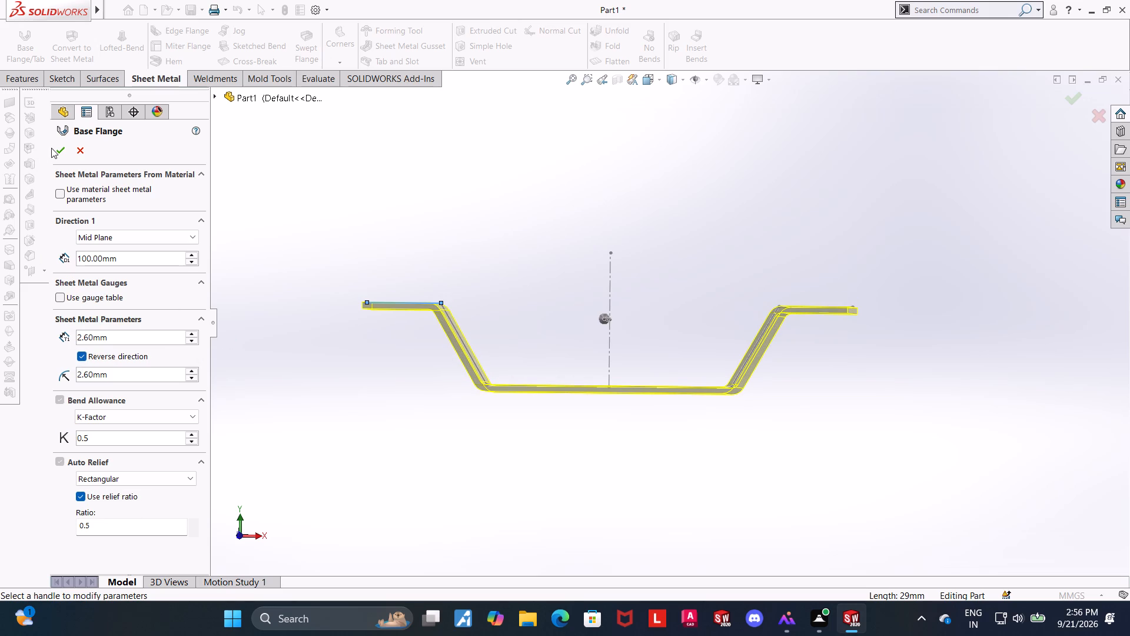
pyautogui.middleClick(287, 291)
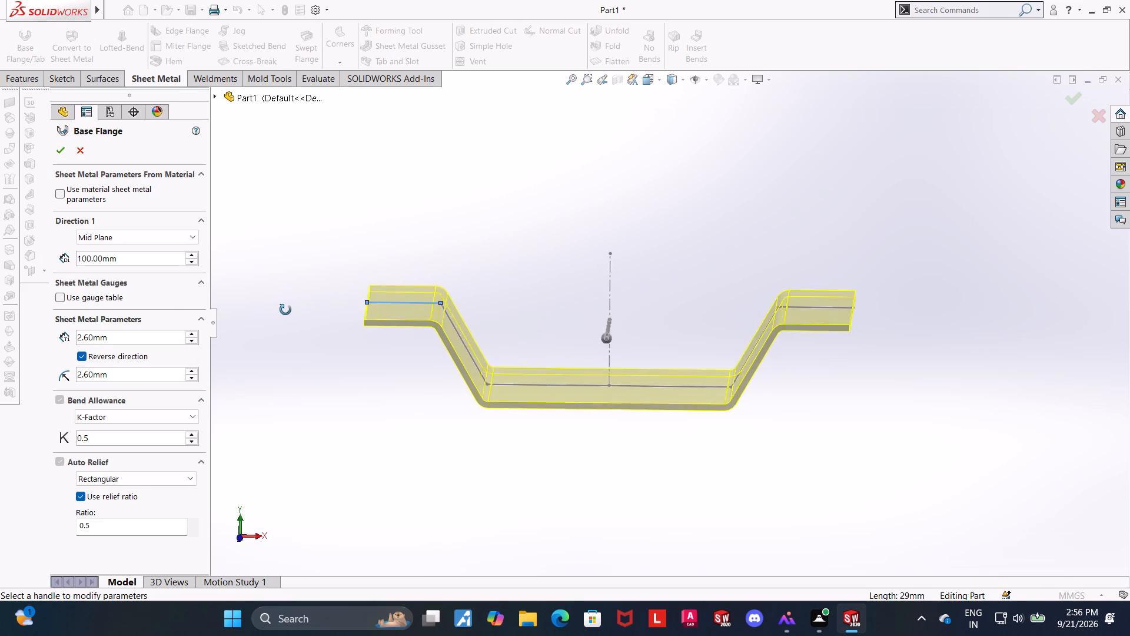
pyautogui.scroll(-1, 291, 289)
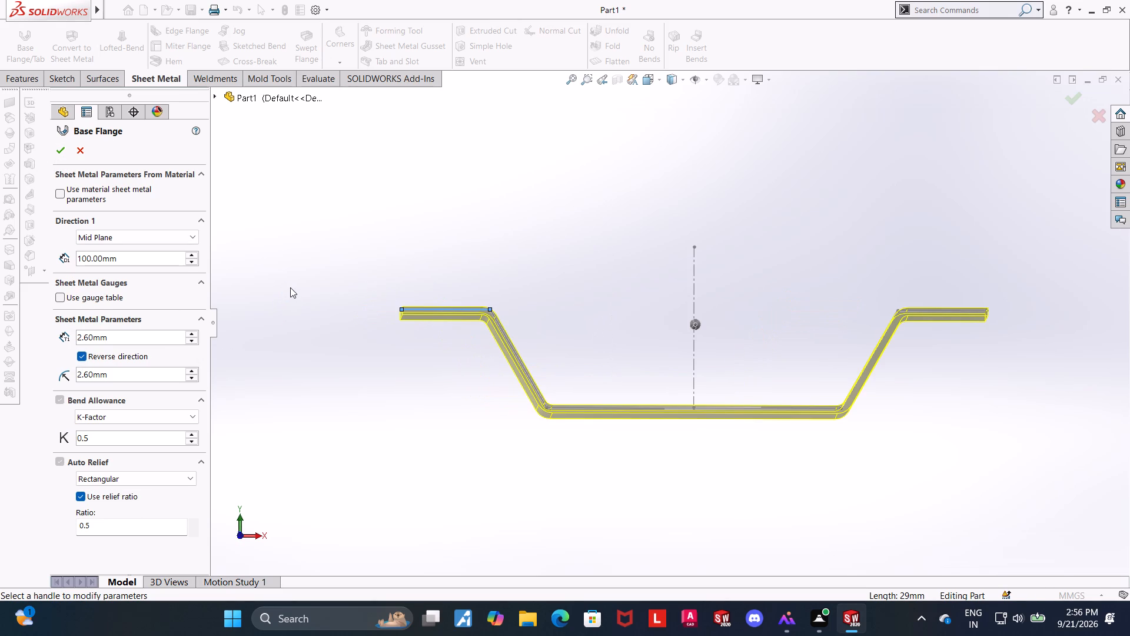
pyautogui.middleClick(391, 332)
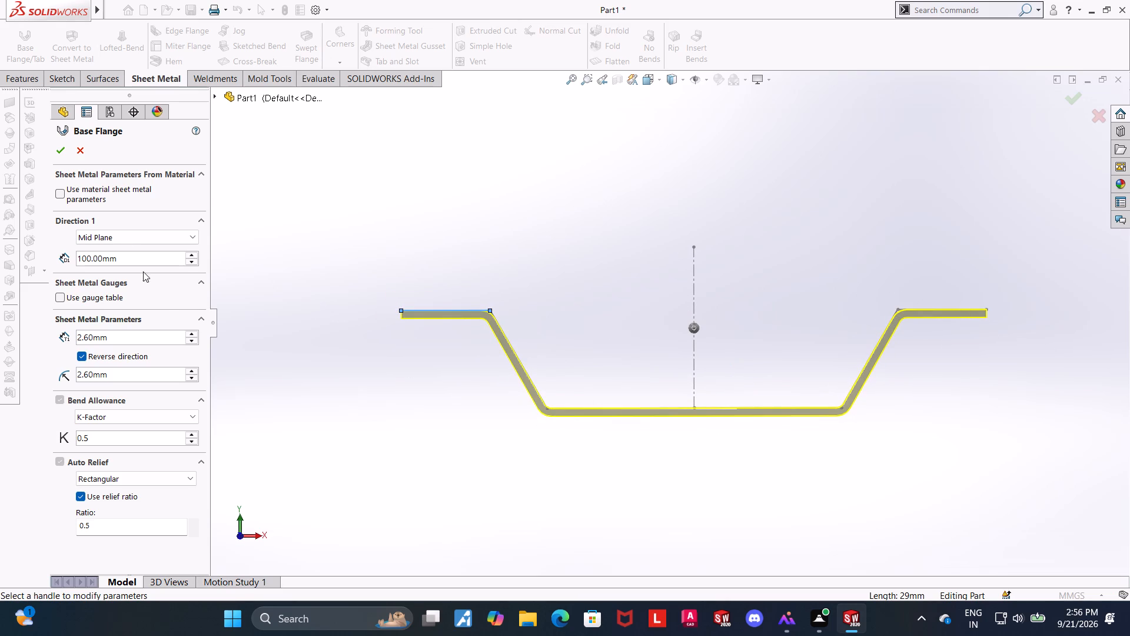
pyautogui.click(62, 155)
pyautogui.click(910, 383)
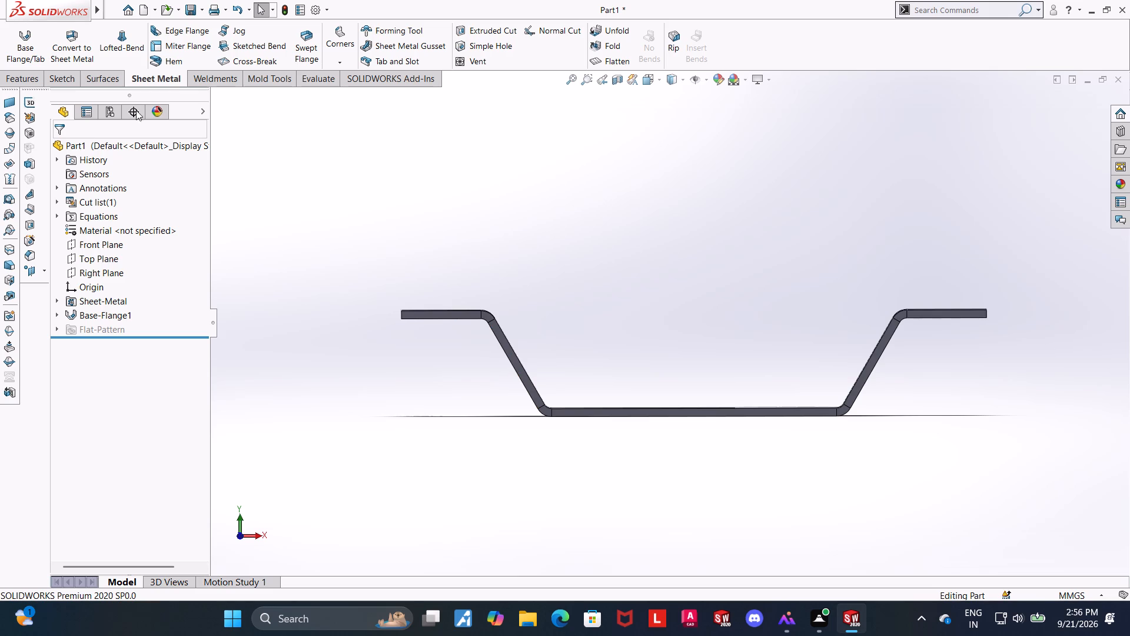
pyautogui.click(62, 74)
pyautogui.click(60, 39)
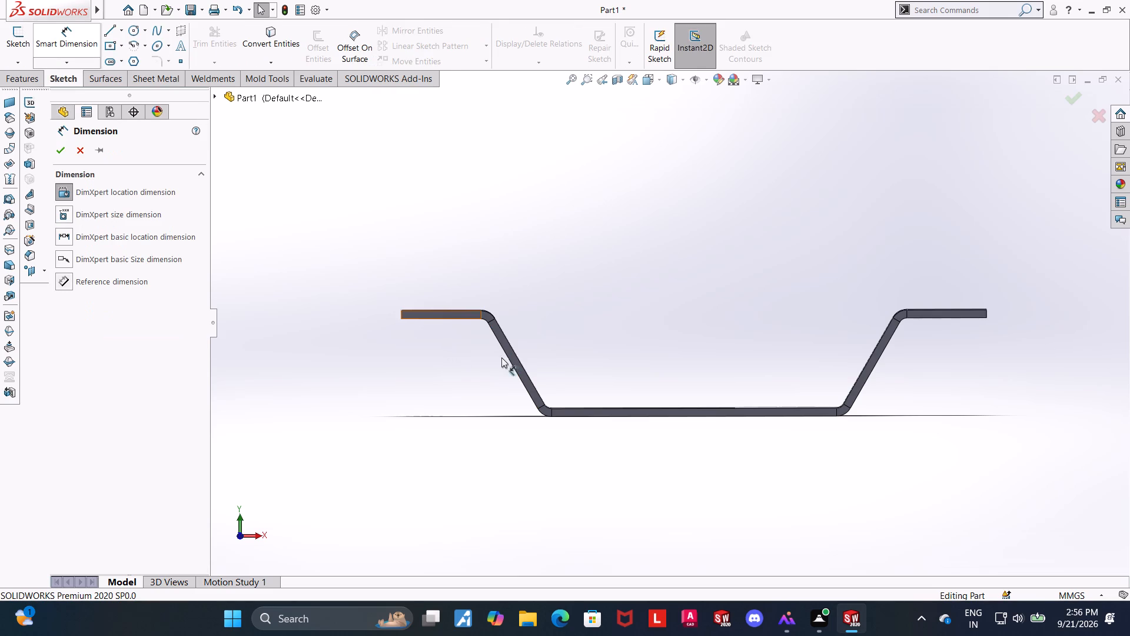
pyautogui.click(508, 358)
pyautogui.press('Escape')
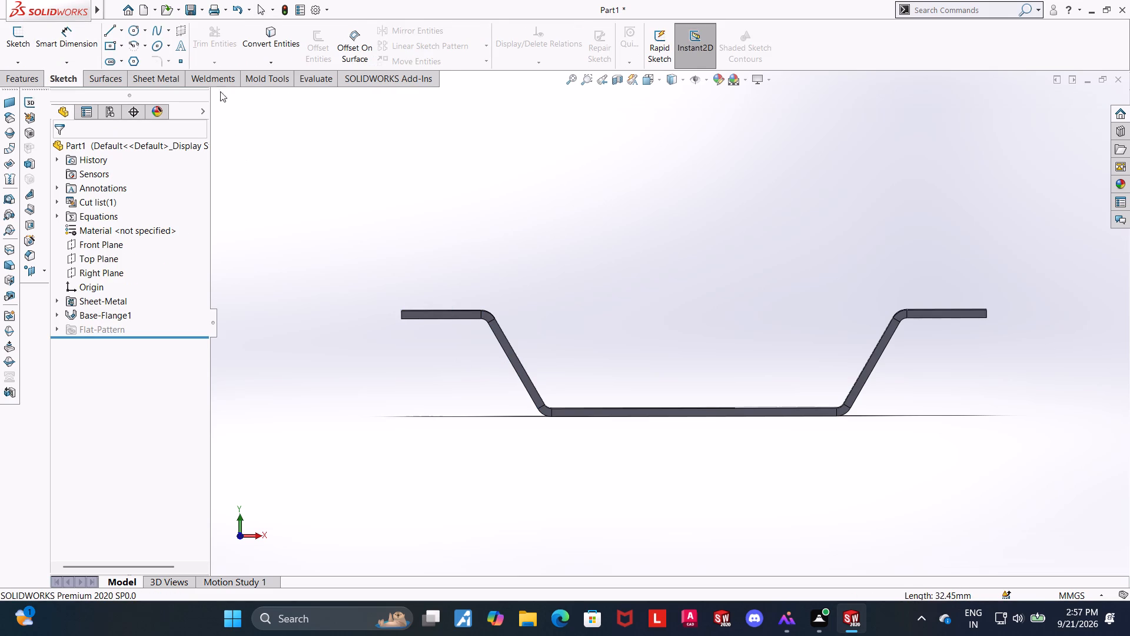
# Measure the length of the outer edge of the left sloped wall.
pyautogui.click(311, 83)
pyautogui.click(135, 44)
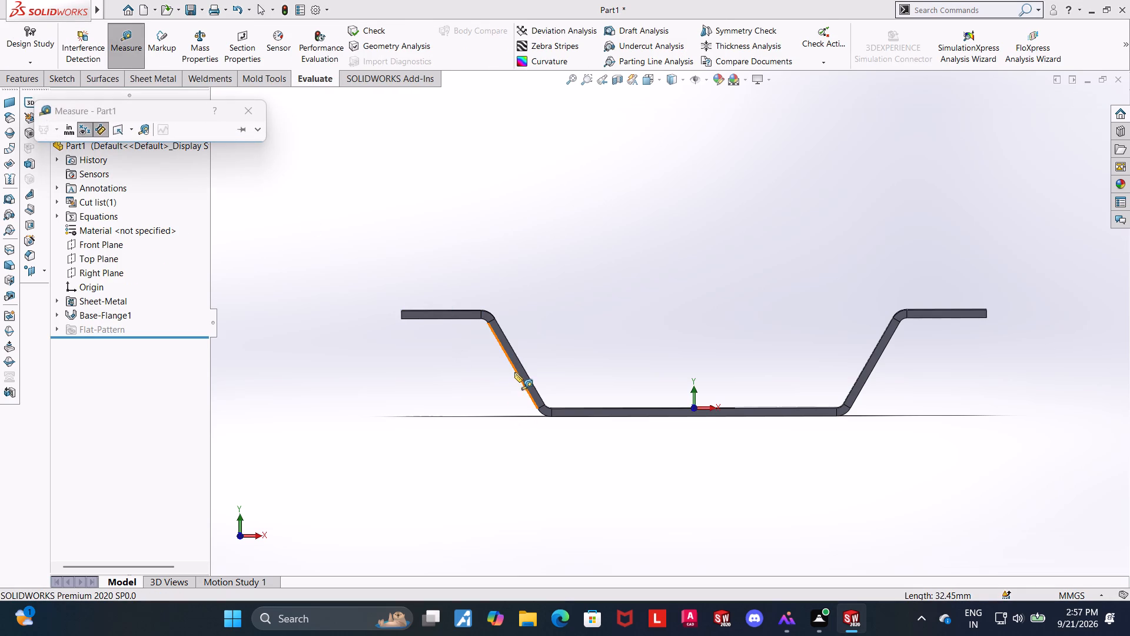
pyautogui.click(515, 371)
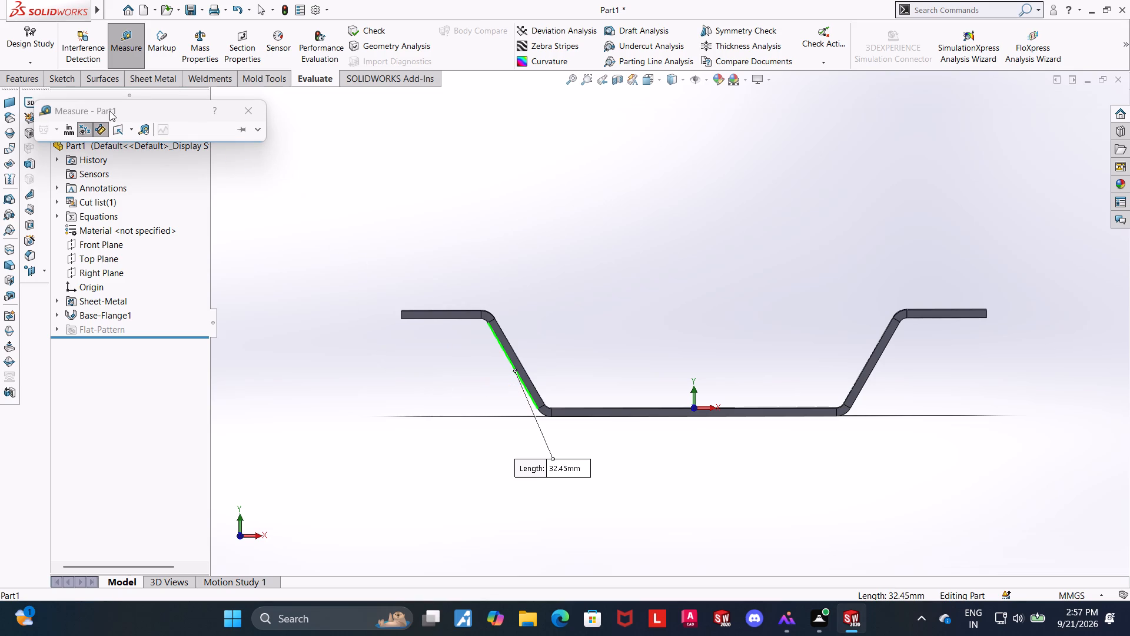
pyautogui.click(249, 114)
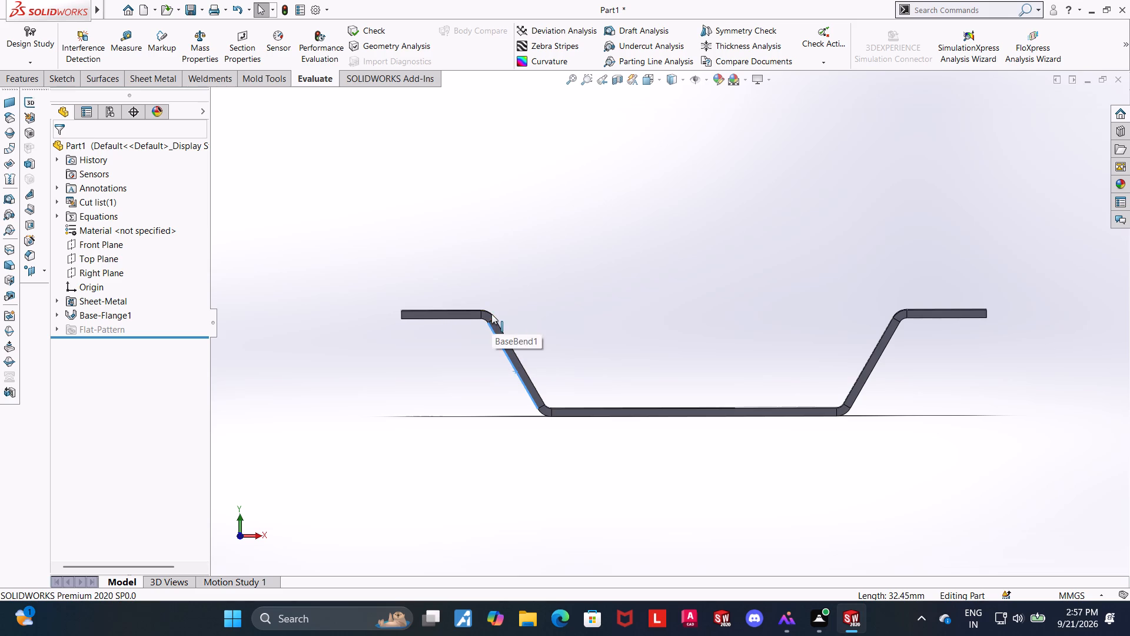
pyautogui.click(457, 406)
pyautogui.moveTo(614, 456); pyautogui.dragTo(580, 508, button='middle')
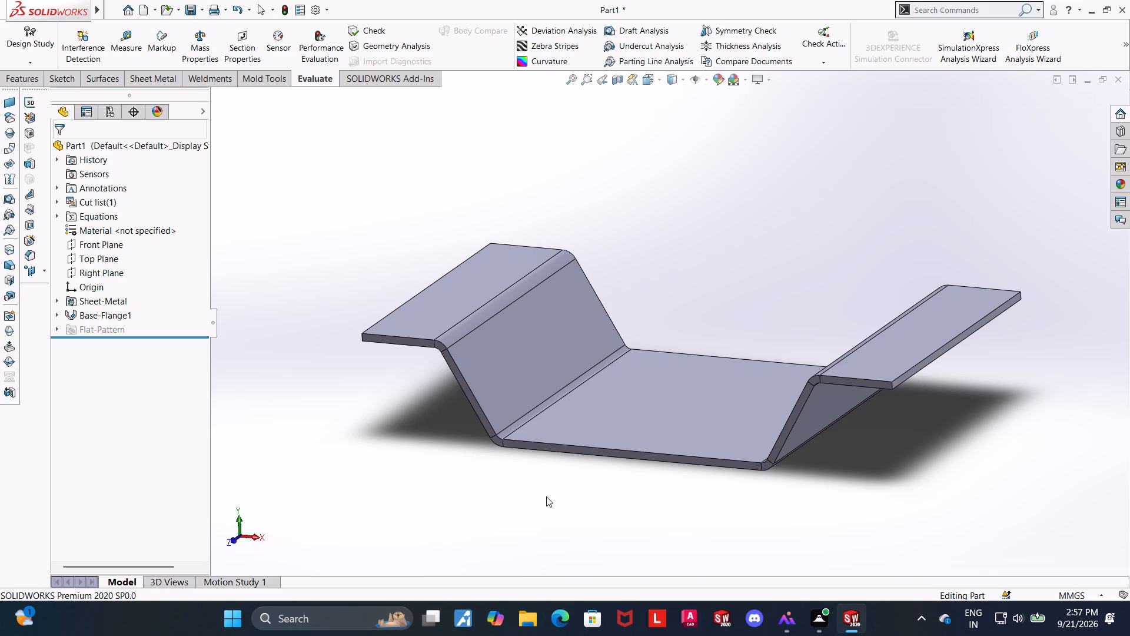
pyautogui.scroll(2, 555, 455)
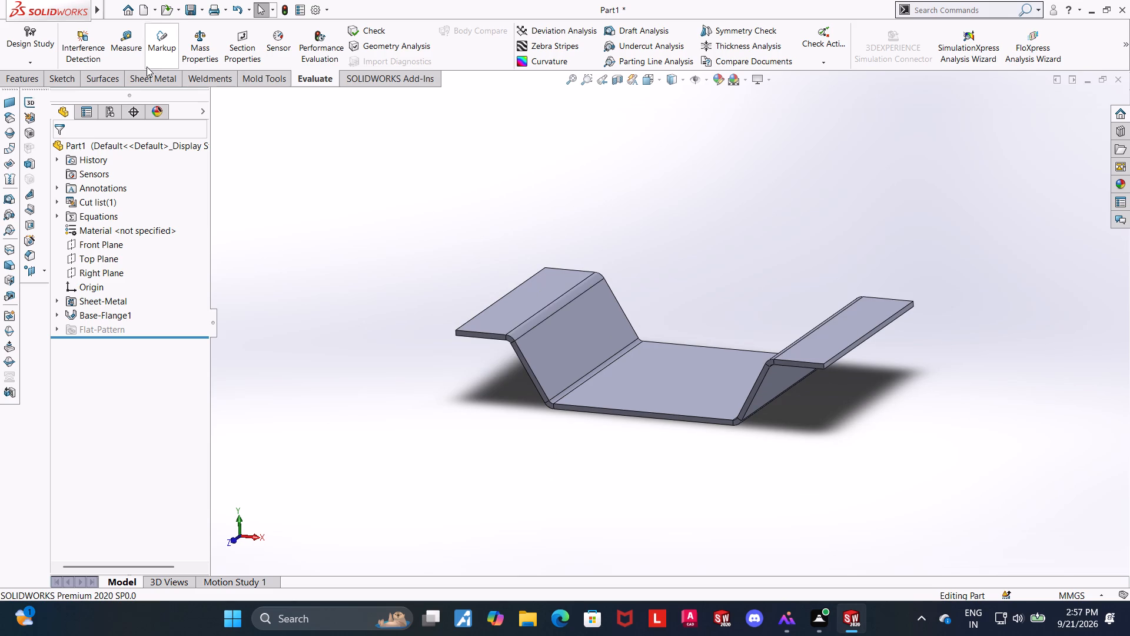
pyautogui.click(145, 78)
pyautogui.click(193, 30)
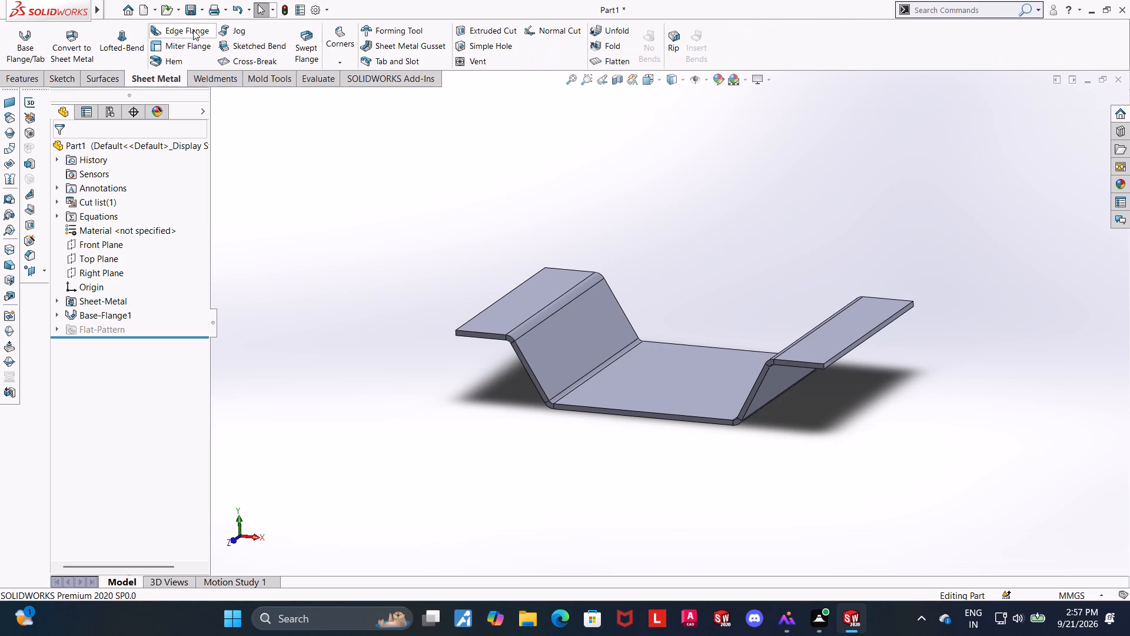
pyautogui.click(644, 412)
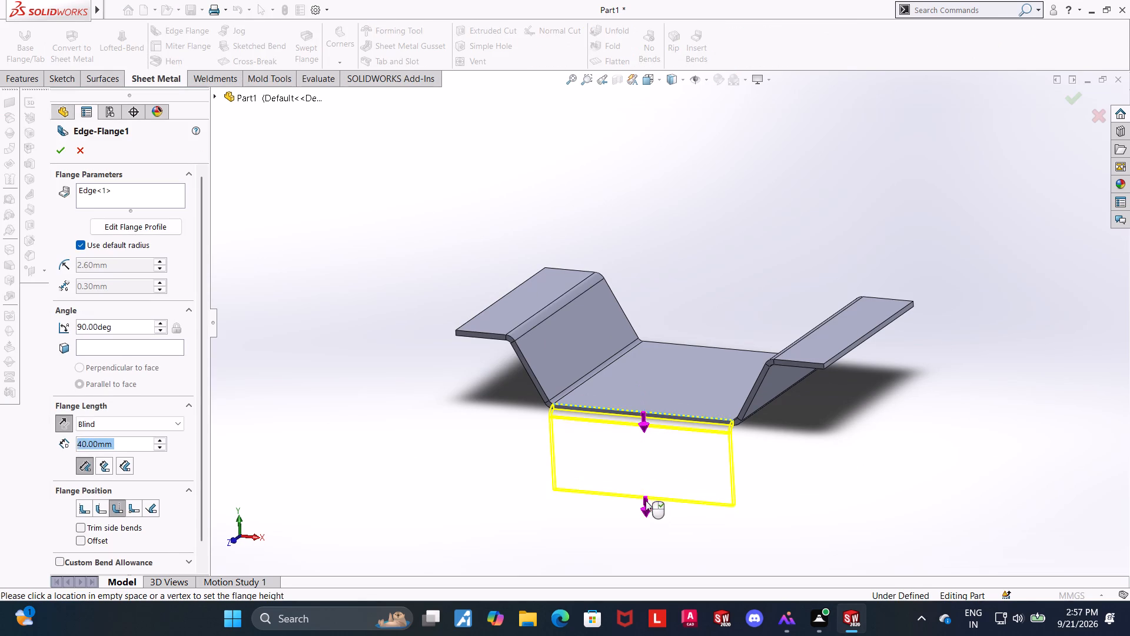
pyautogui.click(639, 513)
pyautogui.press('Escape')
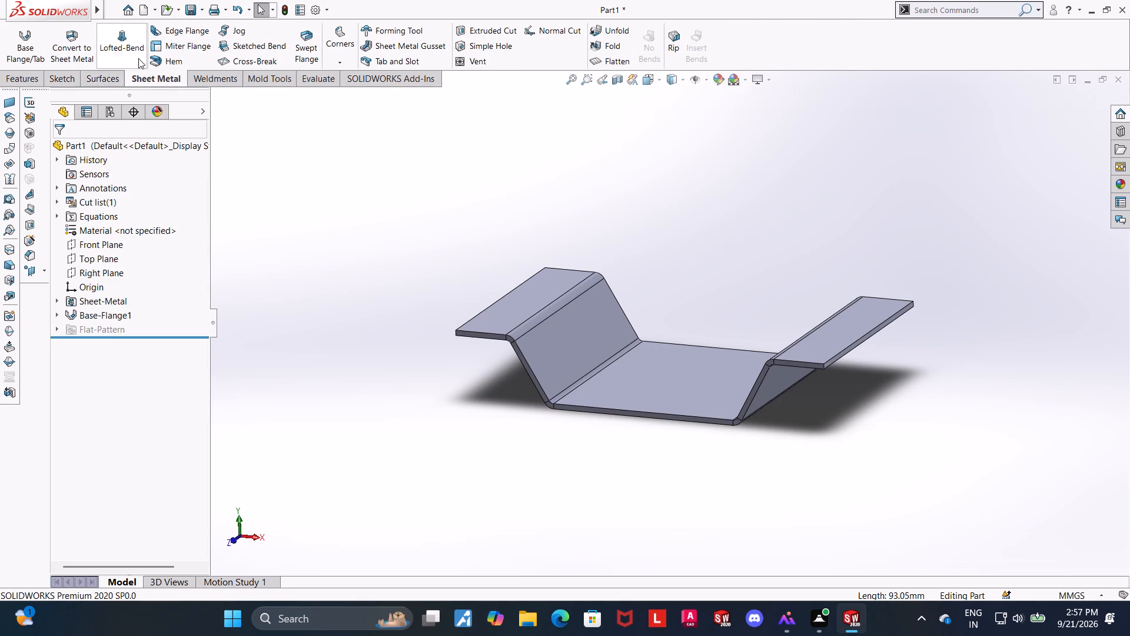
# Start an edge flange on the front edge of the bottom web, pointing downward with a length of 50 mm.
pyautogui.click(187, 30)
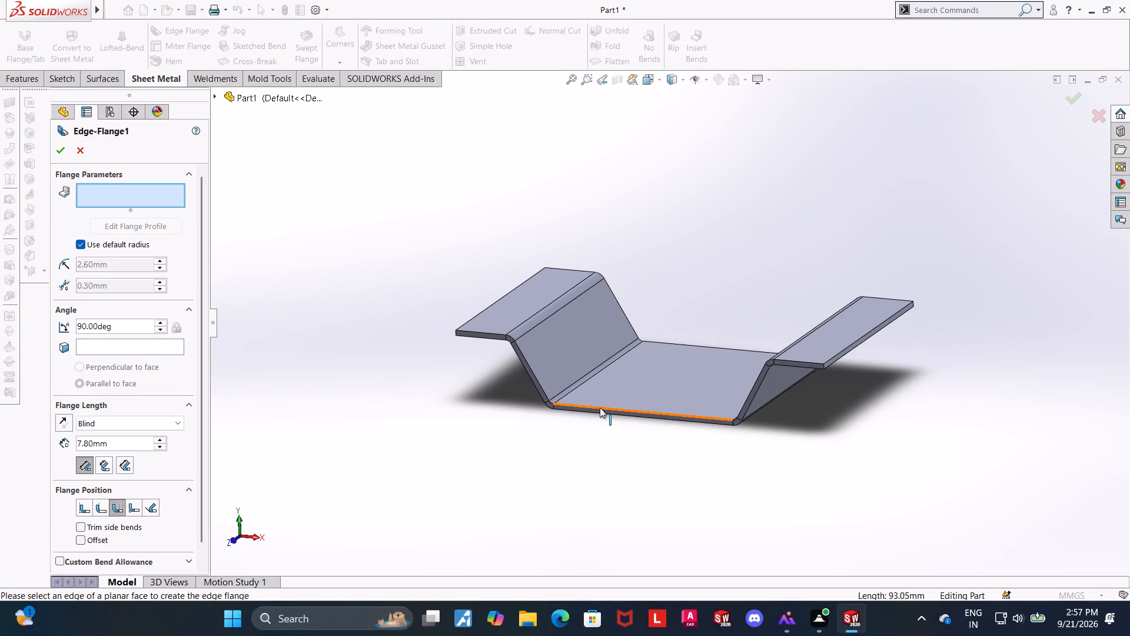
pyautogui.click(600, 408)
pyautogui.click(611, 530)
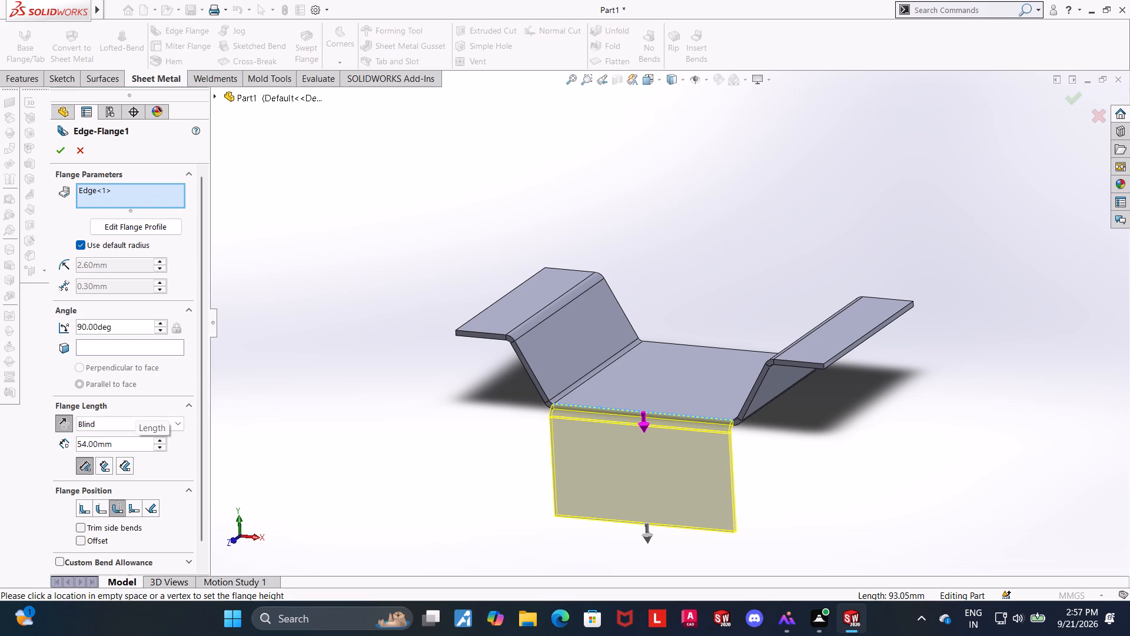
pyautogui.moveTo(129, 443); pyautogui.dragTo(62, 447)
pyautogui.write('50')
pyautogui.press('Return')
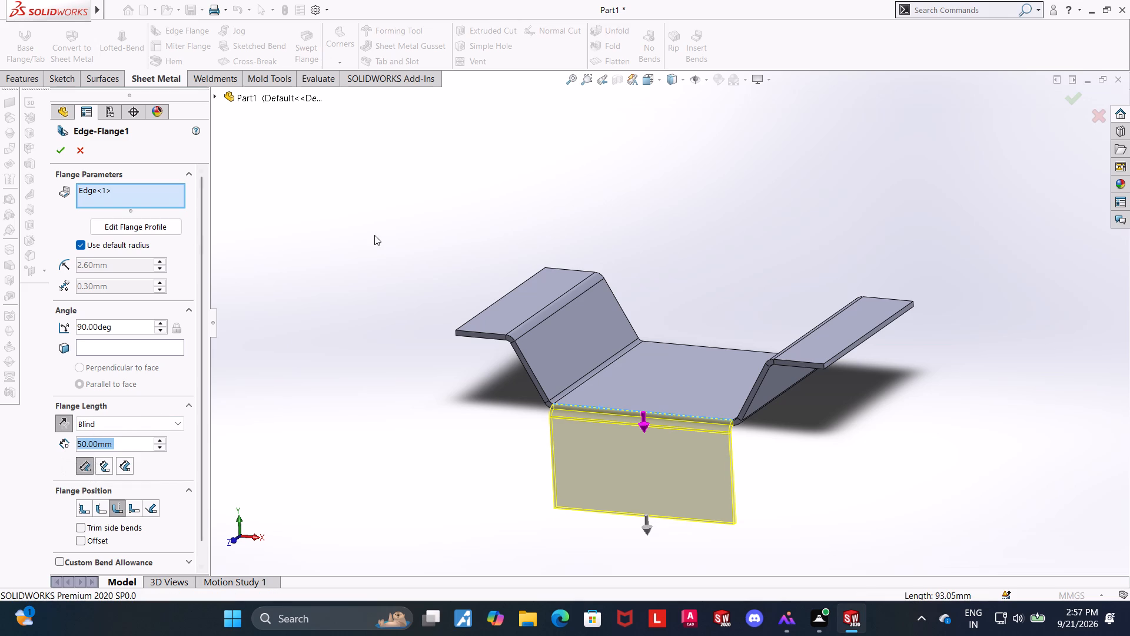
# Open the edge flange's profile for editing and dimension the height from the web's top edge to the profile's bottom line as 50 mm.
pyautogui.click(646, 74)
pyautogui.click(520, 369)
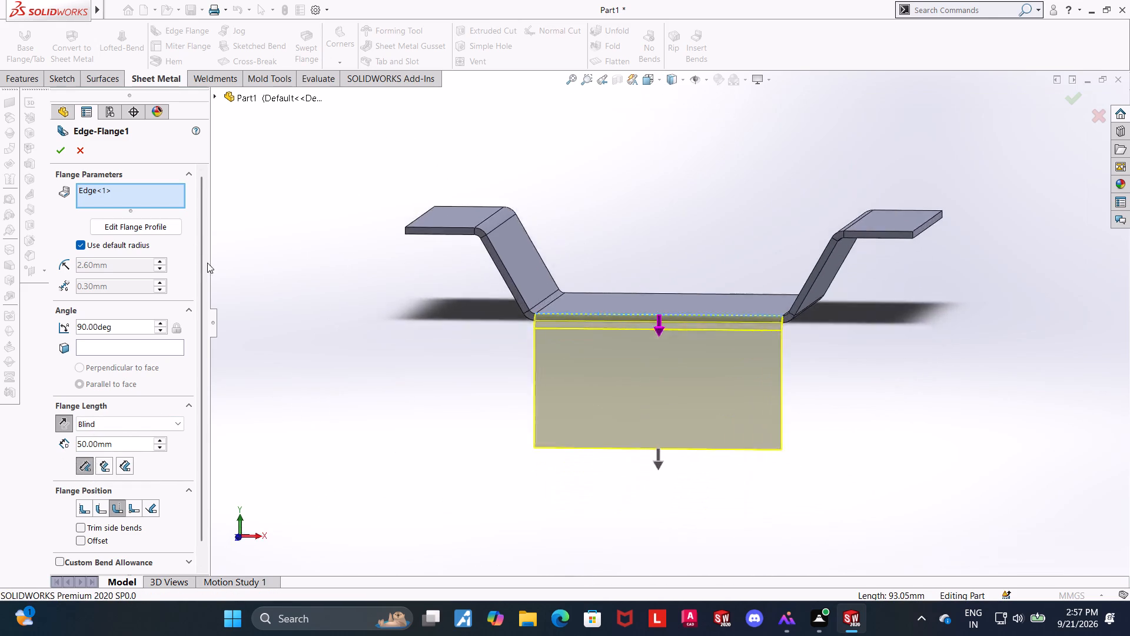
pyautogui.click(144, 231)
pyautogui.click(62, 34)
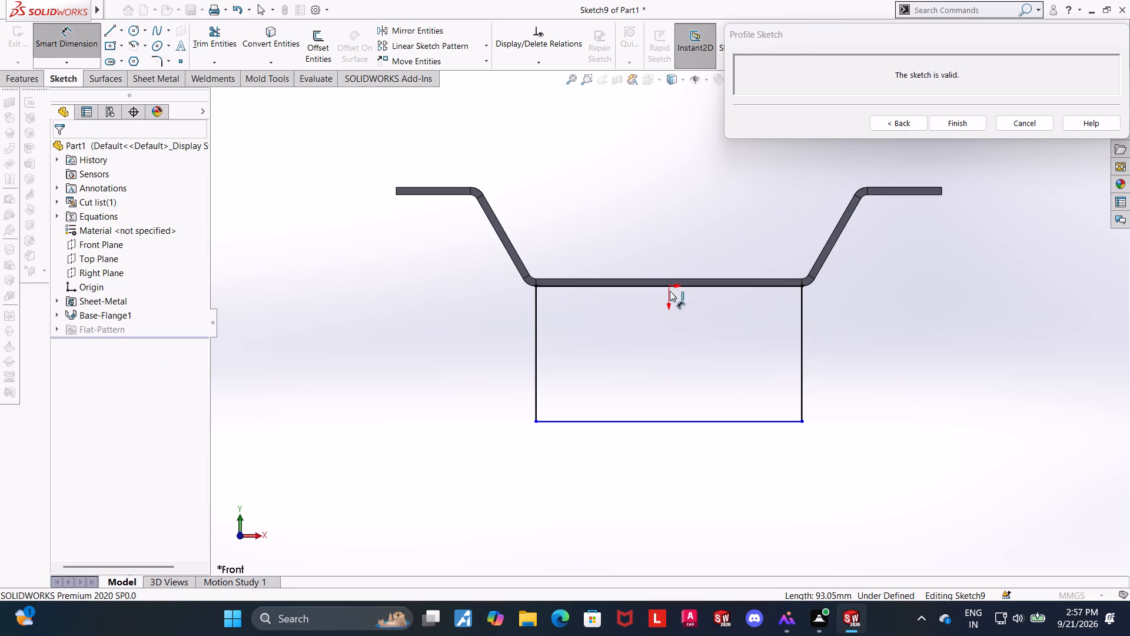
pyautogui.click(679, 277)
pyautogui.click(694, 422)
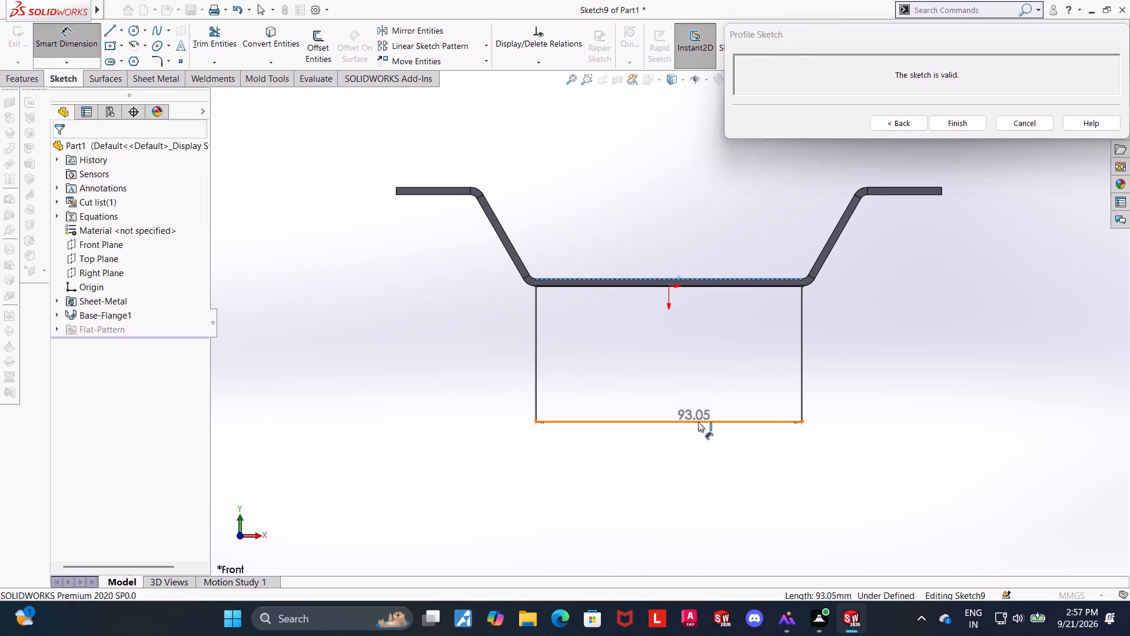
pyautogui.click(853, 384)
pyautogui.click(803, 368)
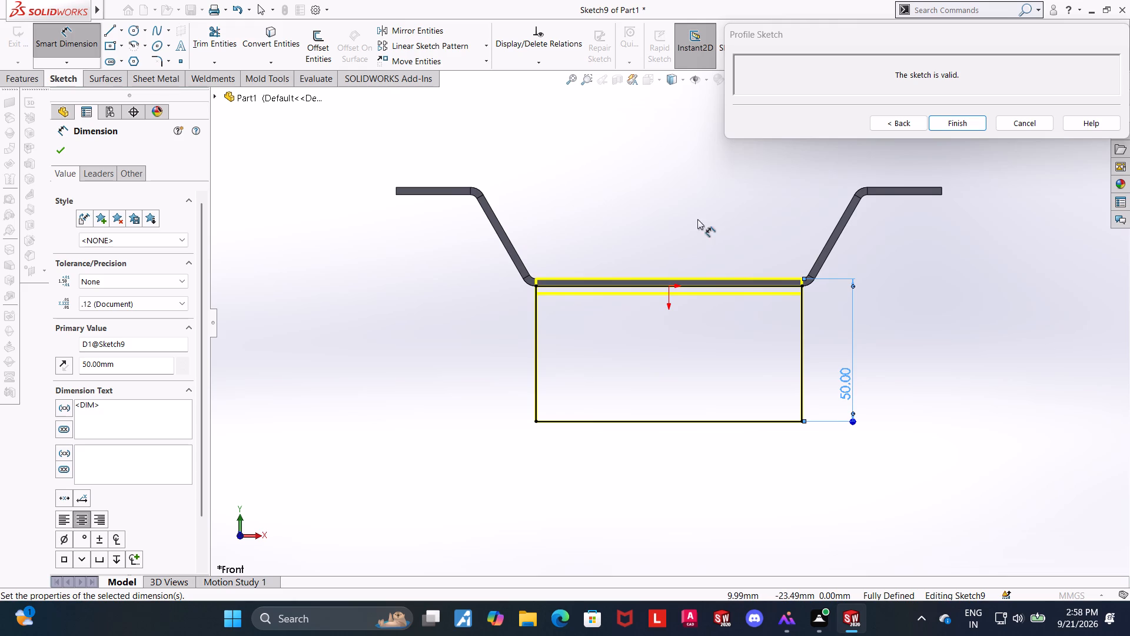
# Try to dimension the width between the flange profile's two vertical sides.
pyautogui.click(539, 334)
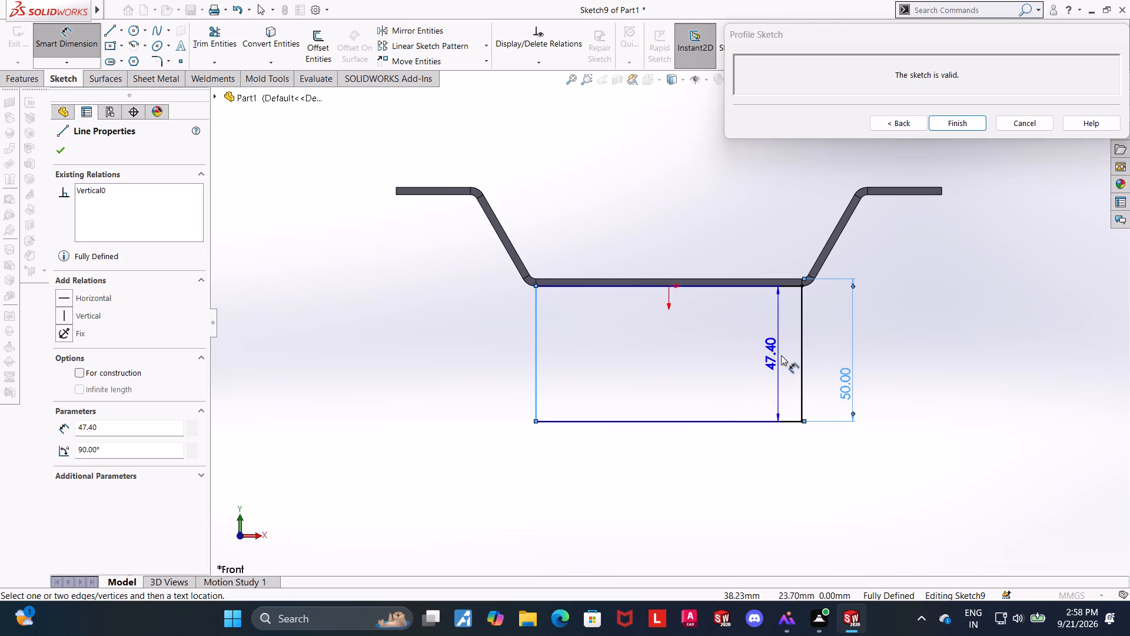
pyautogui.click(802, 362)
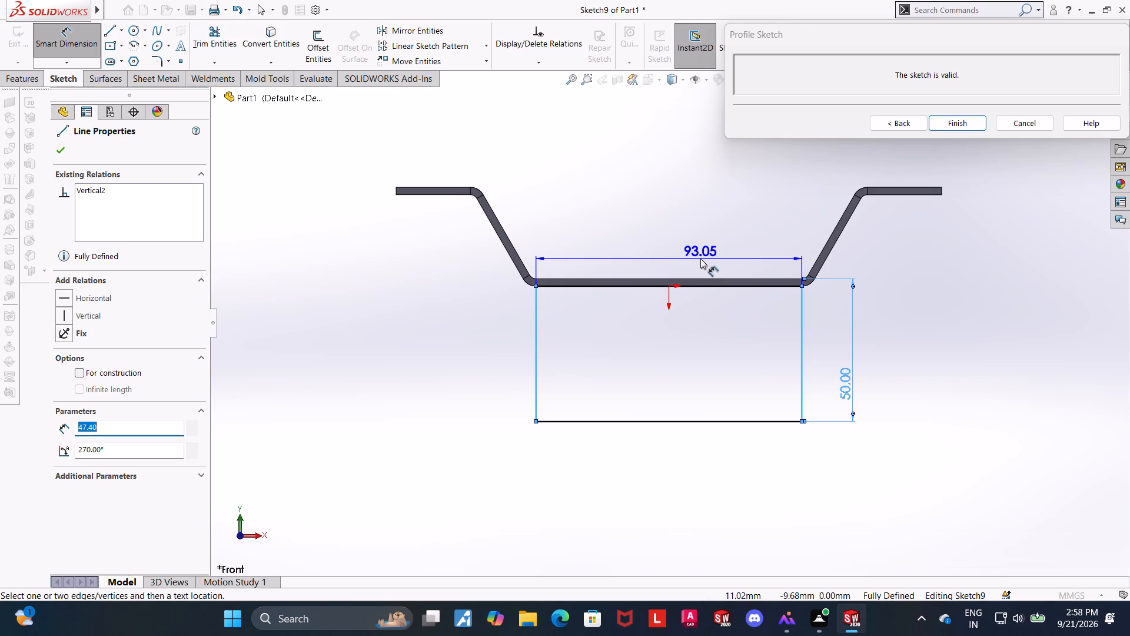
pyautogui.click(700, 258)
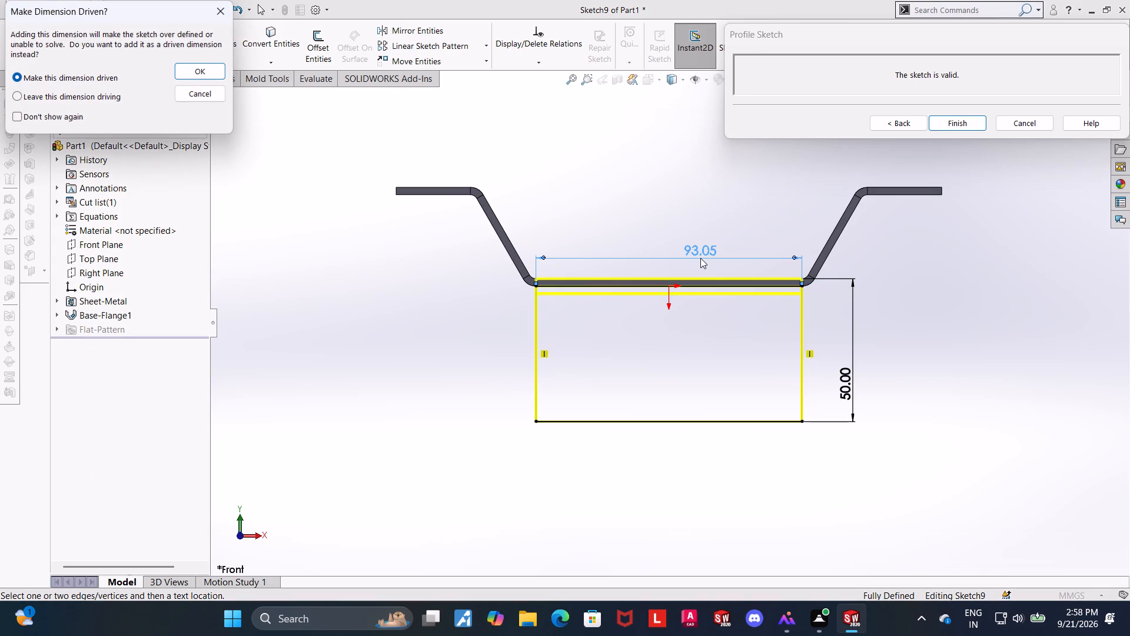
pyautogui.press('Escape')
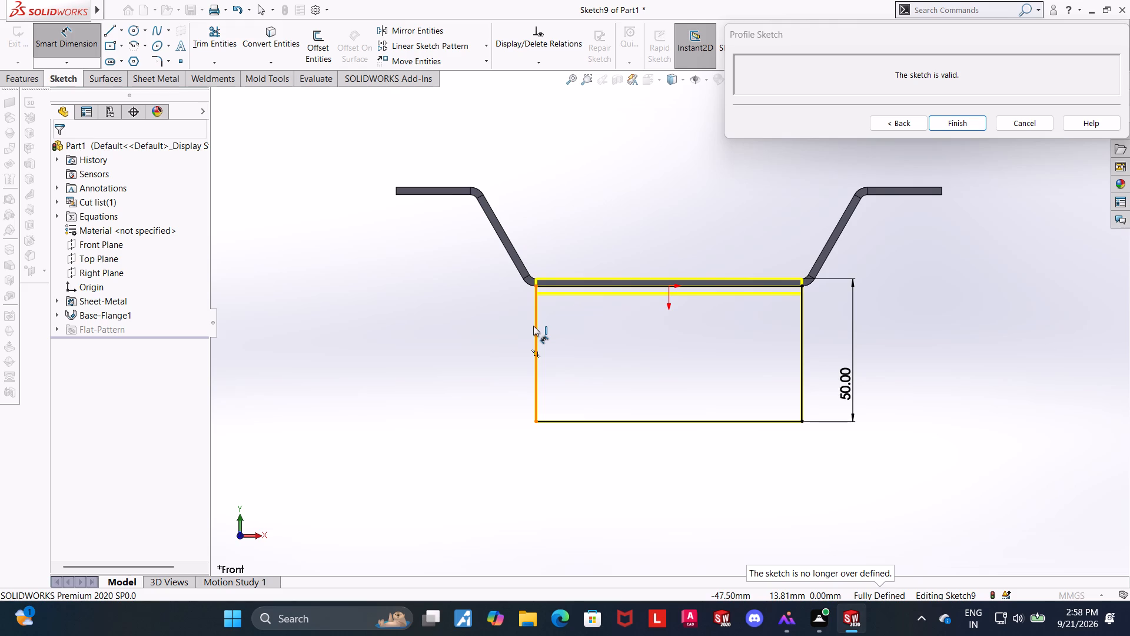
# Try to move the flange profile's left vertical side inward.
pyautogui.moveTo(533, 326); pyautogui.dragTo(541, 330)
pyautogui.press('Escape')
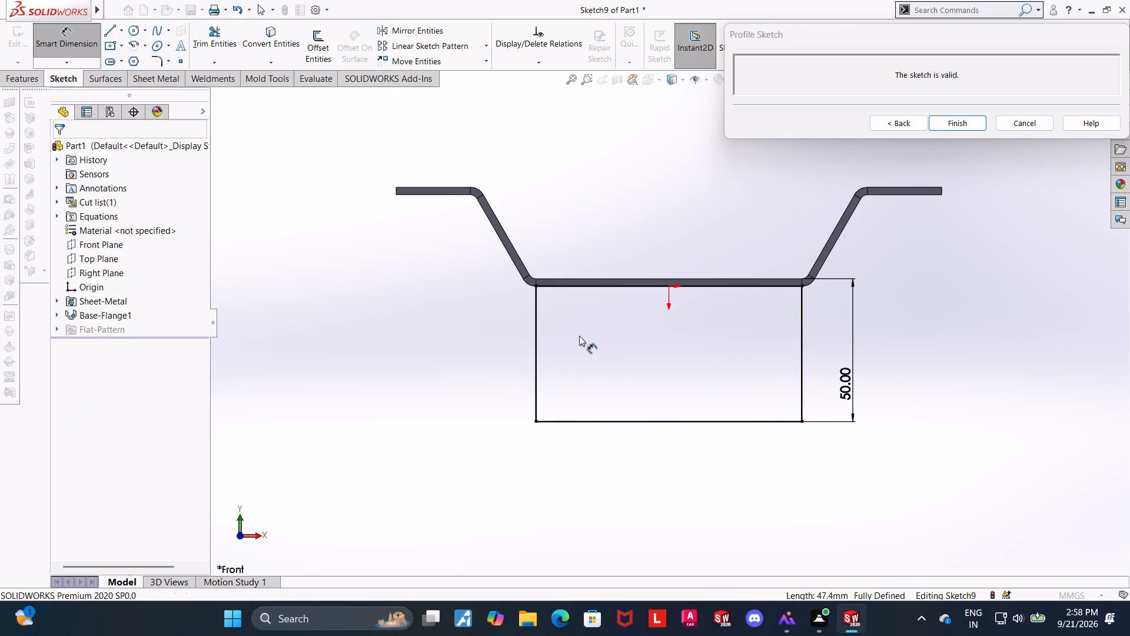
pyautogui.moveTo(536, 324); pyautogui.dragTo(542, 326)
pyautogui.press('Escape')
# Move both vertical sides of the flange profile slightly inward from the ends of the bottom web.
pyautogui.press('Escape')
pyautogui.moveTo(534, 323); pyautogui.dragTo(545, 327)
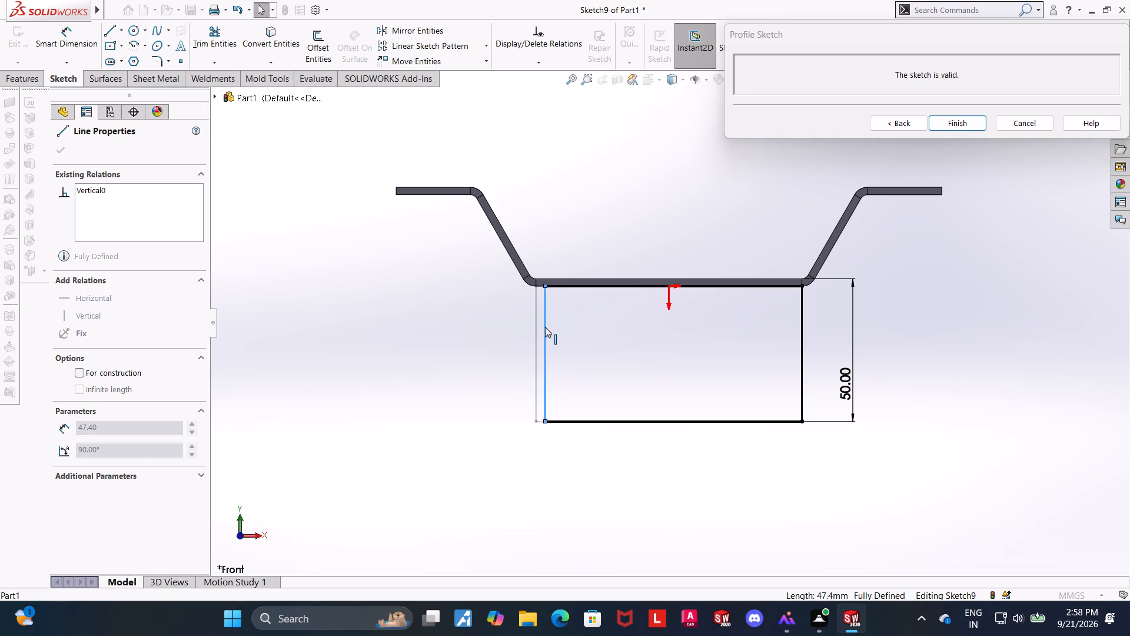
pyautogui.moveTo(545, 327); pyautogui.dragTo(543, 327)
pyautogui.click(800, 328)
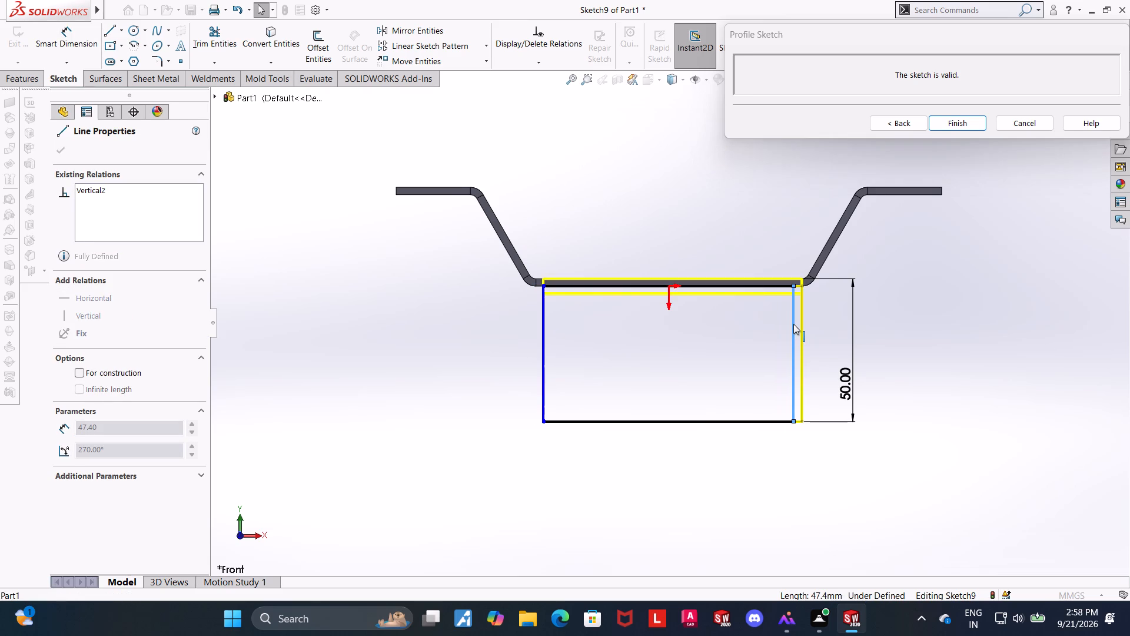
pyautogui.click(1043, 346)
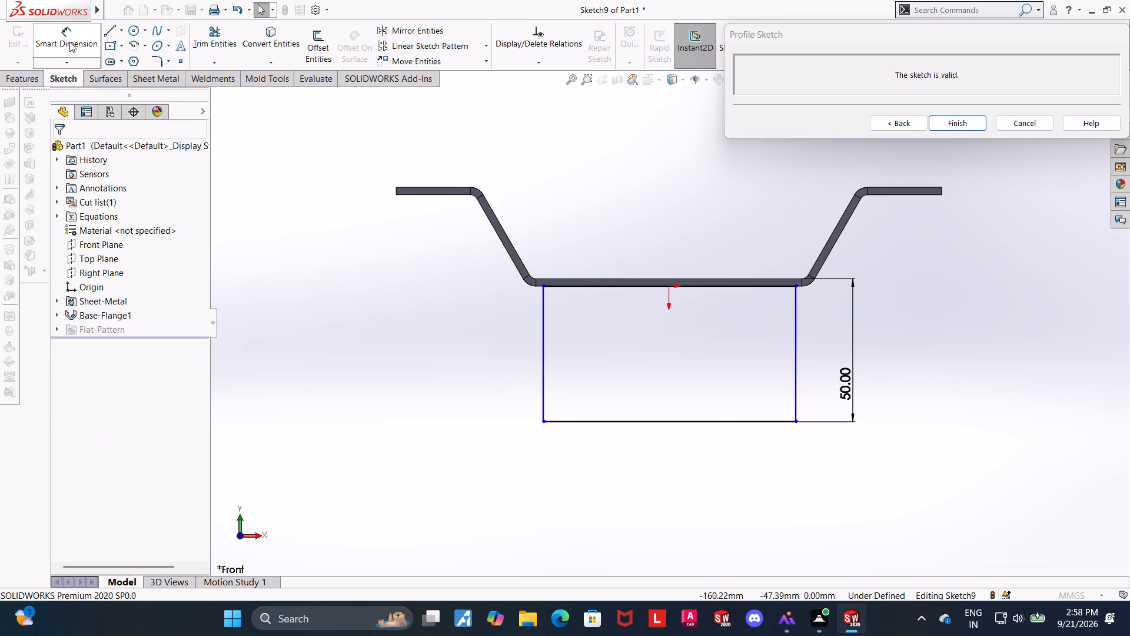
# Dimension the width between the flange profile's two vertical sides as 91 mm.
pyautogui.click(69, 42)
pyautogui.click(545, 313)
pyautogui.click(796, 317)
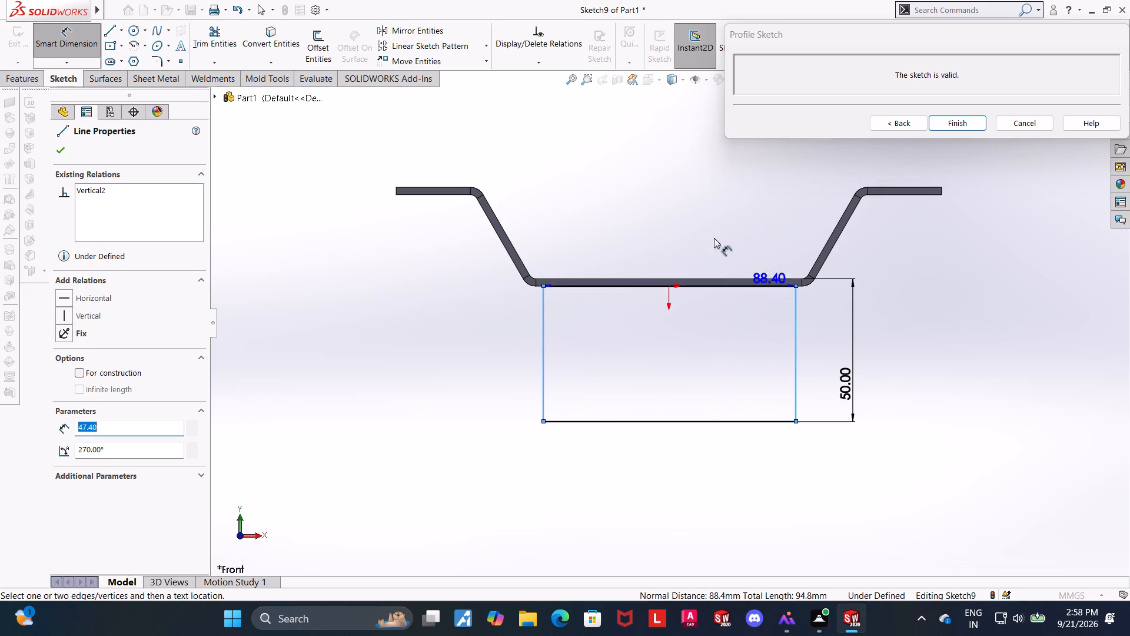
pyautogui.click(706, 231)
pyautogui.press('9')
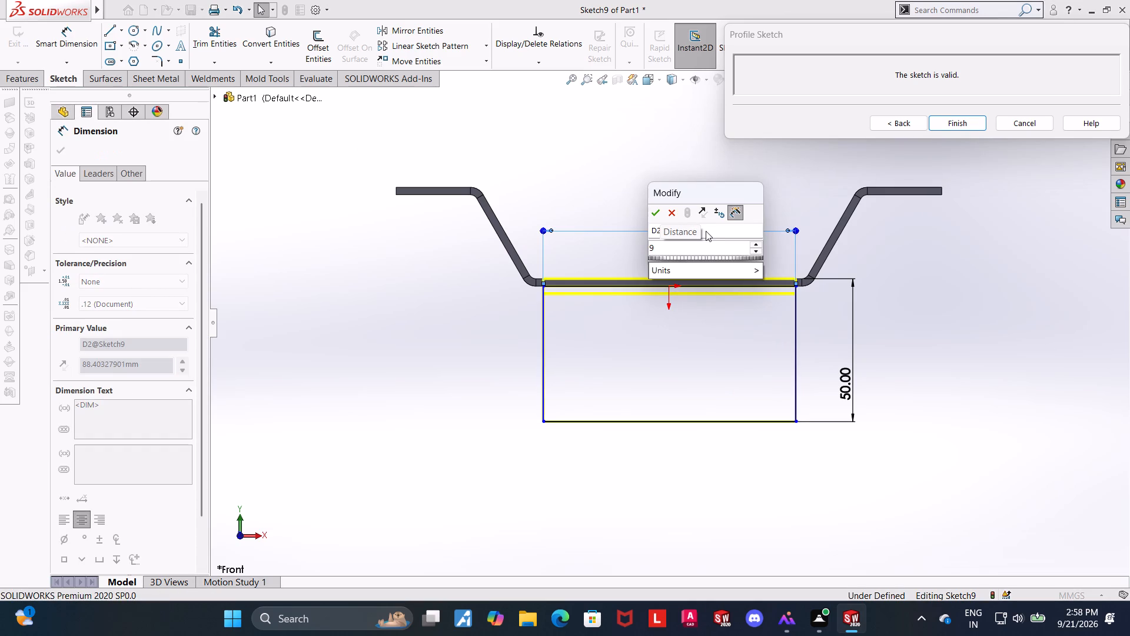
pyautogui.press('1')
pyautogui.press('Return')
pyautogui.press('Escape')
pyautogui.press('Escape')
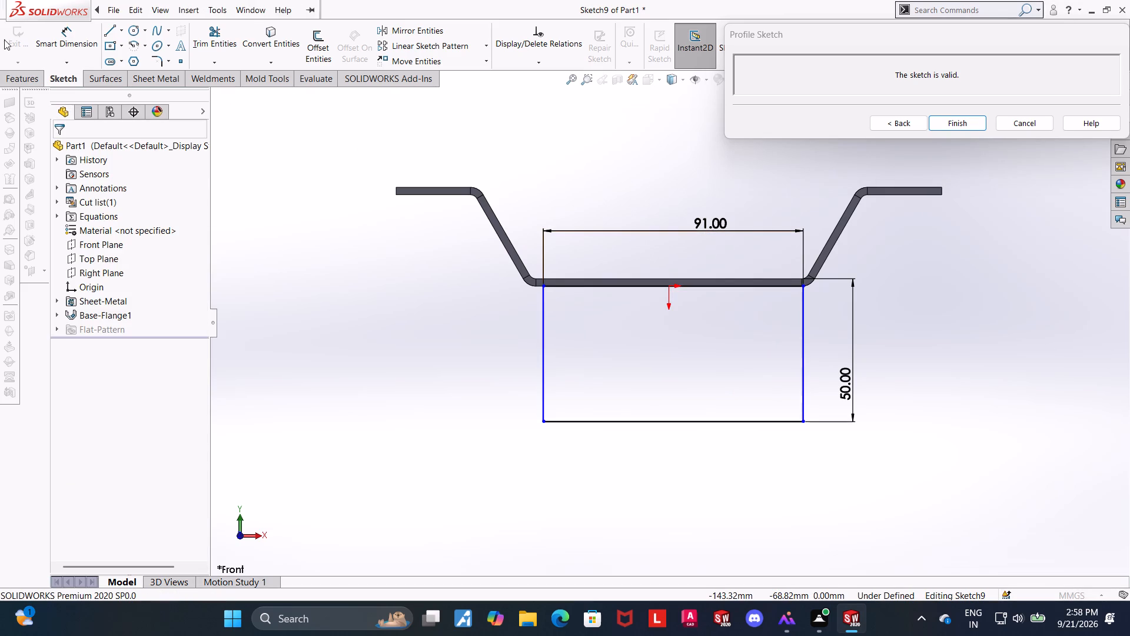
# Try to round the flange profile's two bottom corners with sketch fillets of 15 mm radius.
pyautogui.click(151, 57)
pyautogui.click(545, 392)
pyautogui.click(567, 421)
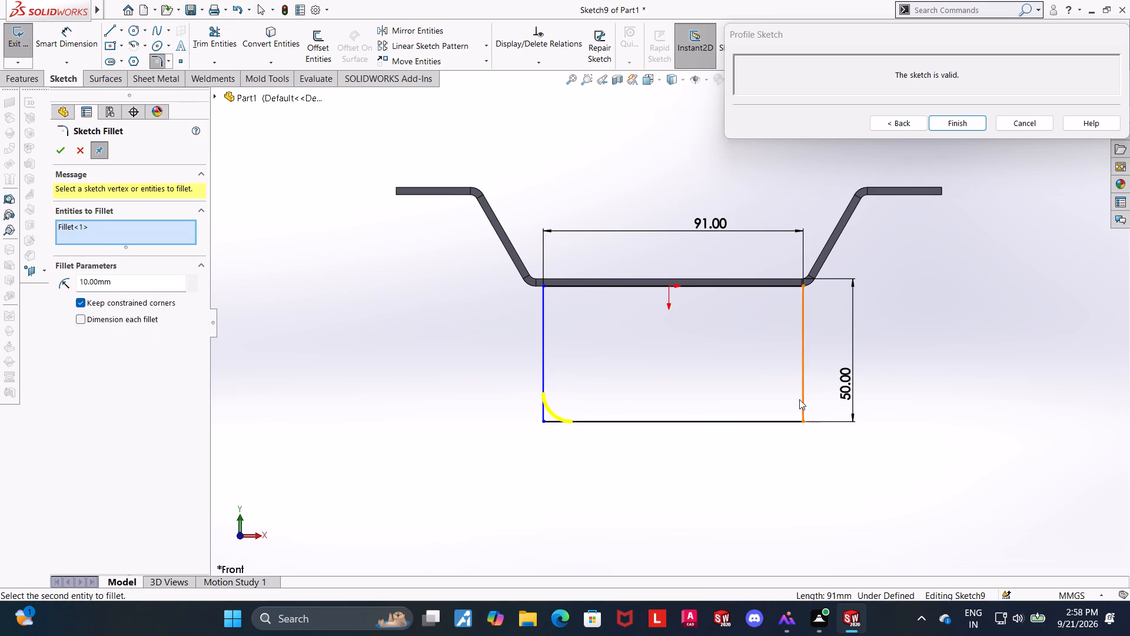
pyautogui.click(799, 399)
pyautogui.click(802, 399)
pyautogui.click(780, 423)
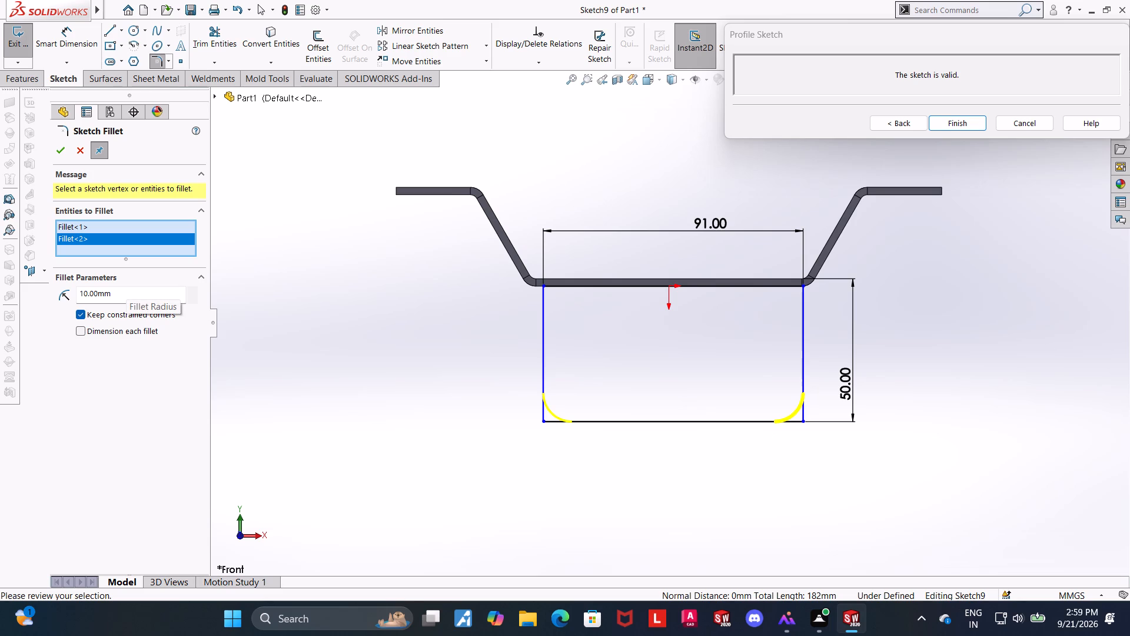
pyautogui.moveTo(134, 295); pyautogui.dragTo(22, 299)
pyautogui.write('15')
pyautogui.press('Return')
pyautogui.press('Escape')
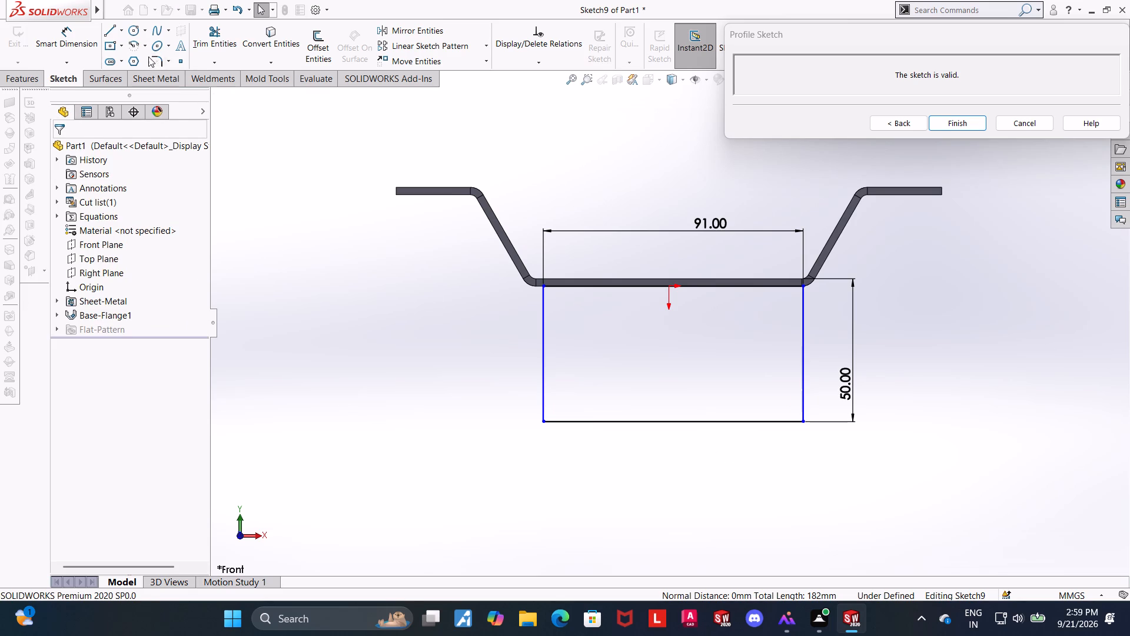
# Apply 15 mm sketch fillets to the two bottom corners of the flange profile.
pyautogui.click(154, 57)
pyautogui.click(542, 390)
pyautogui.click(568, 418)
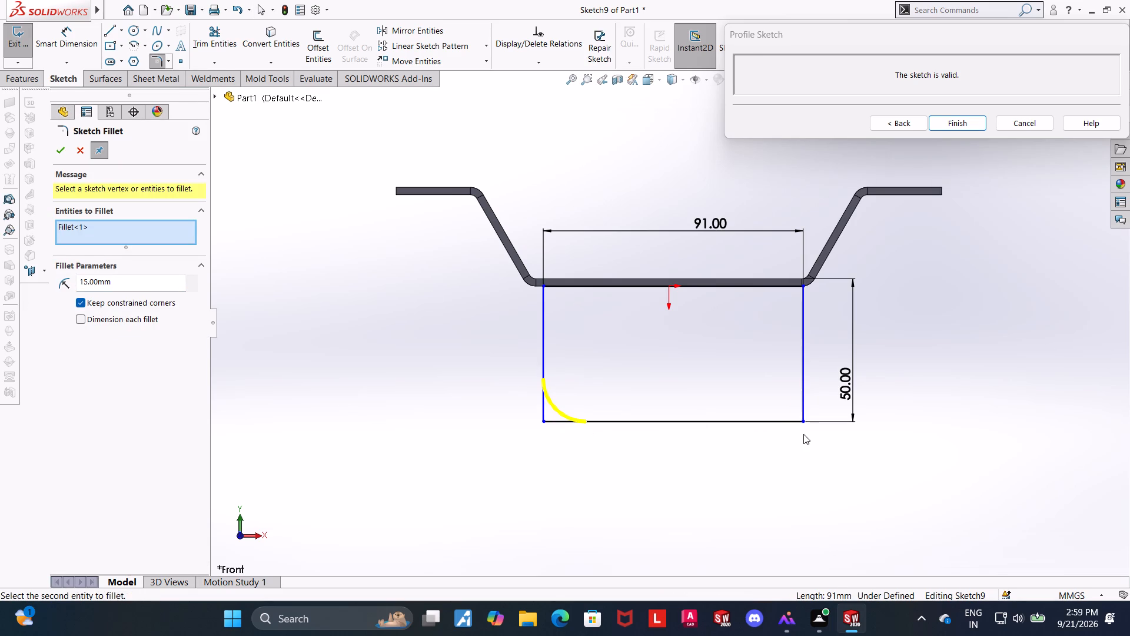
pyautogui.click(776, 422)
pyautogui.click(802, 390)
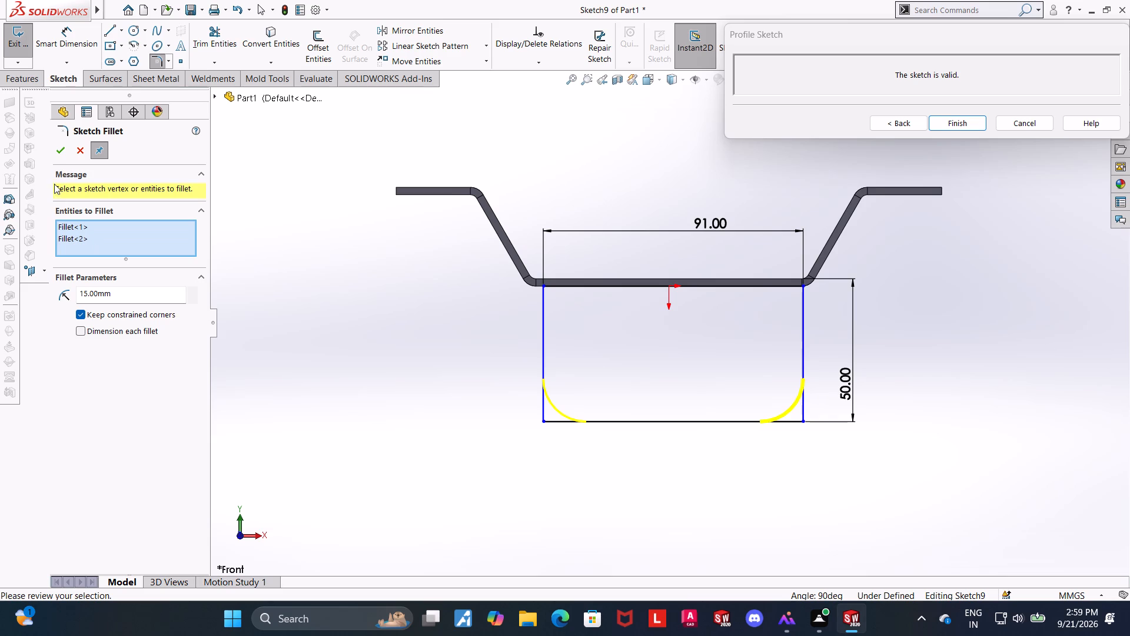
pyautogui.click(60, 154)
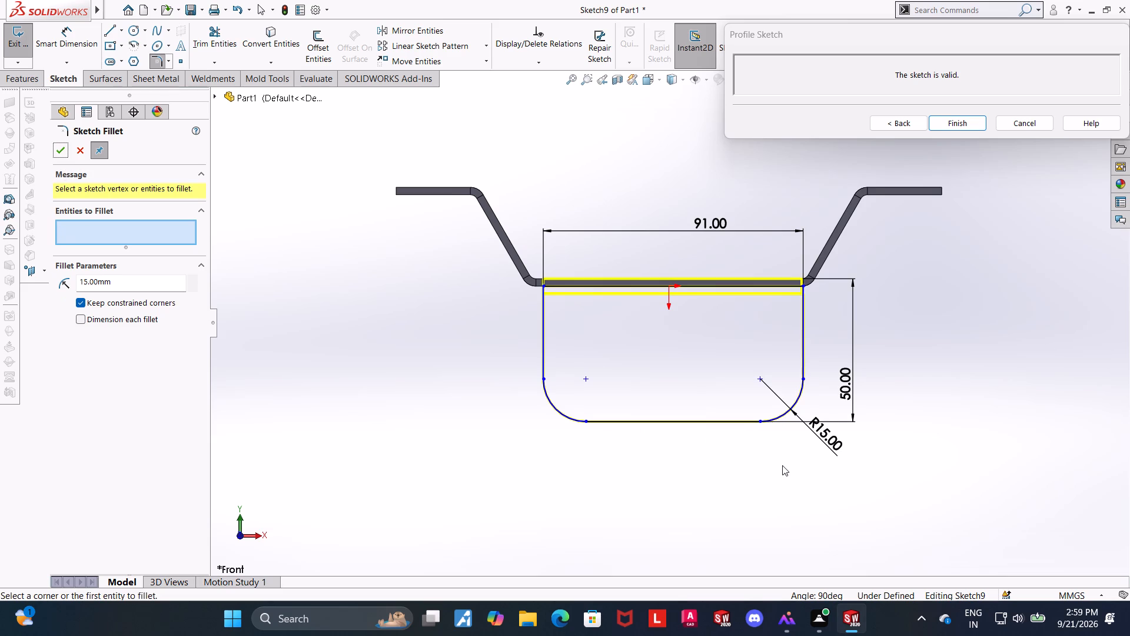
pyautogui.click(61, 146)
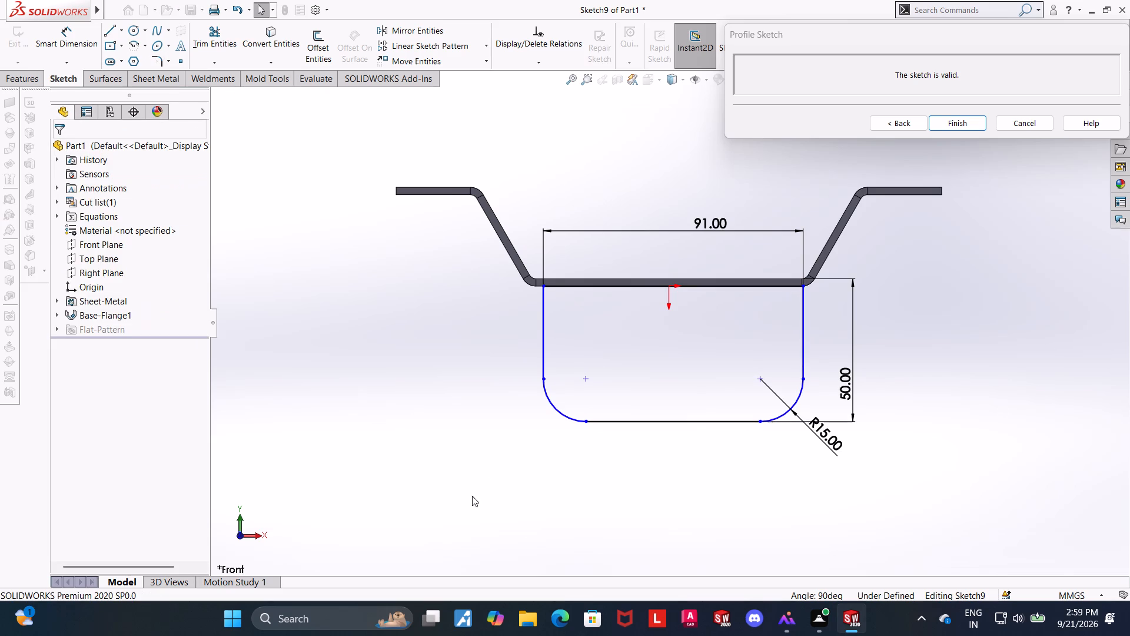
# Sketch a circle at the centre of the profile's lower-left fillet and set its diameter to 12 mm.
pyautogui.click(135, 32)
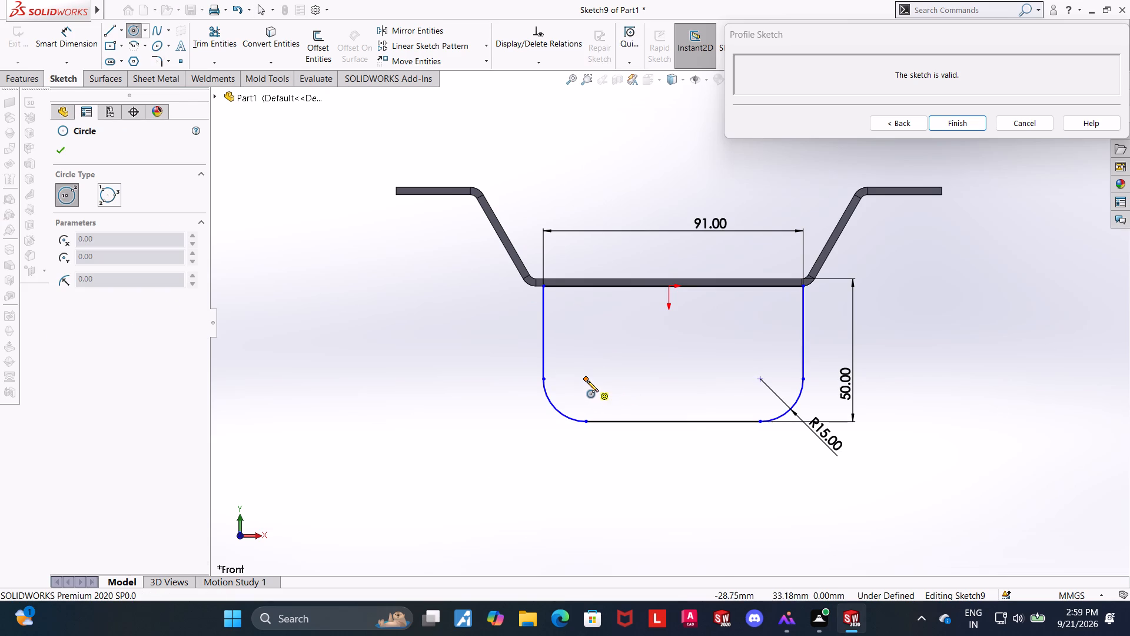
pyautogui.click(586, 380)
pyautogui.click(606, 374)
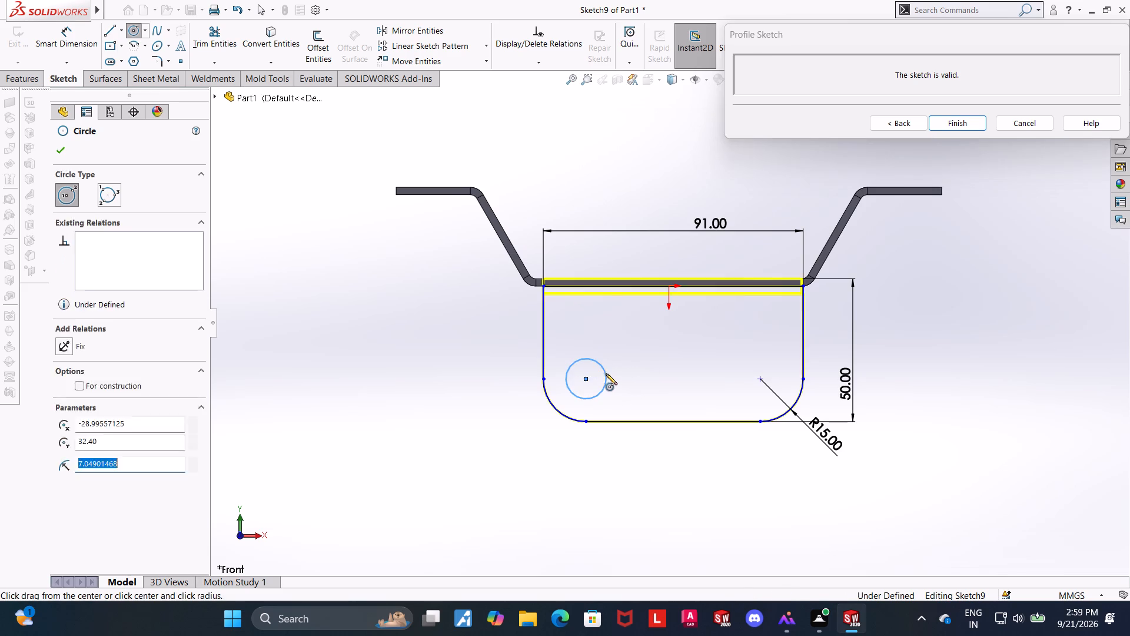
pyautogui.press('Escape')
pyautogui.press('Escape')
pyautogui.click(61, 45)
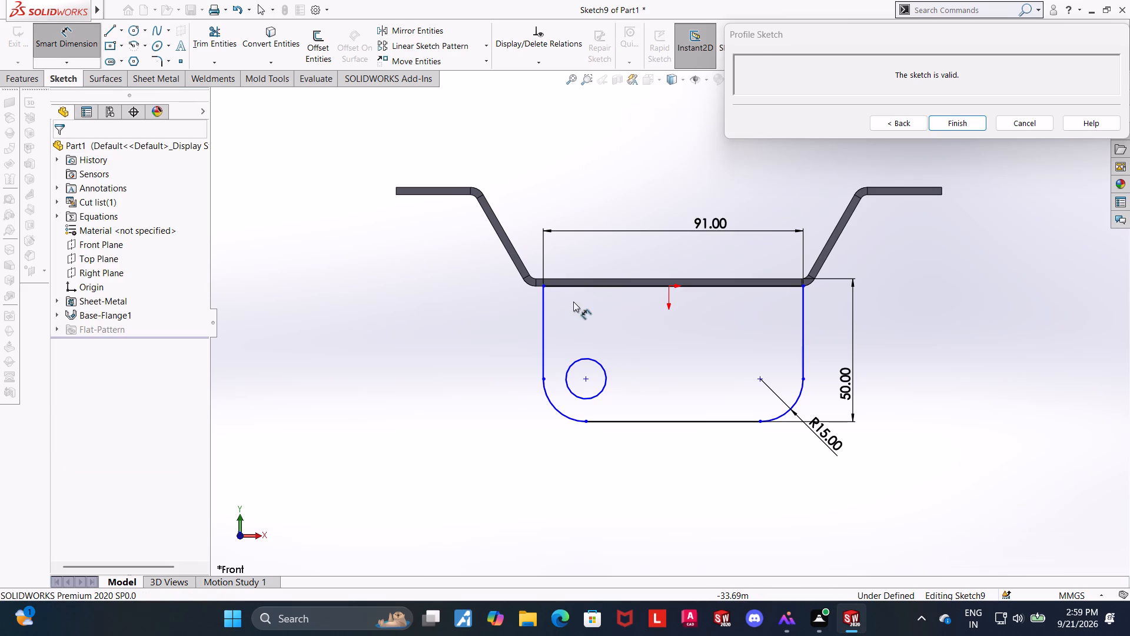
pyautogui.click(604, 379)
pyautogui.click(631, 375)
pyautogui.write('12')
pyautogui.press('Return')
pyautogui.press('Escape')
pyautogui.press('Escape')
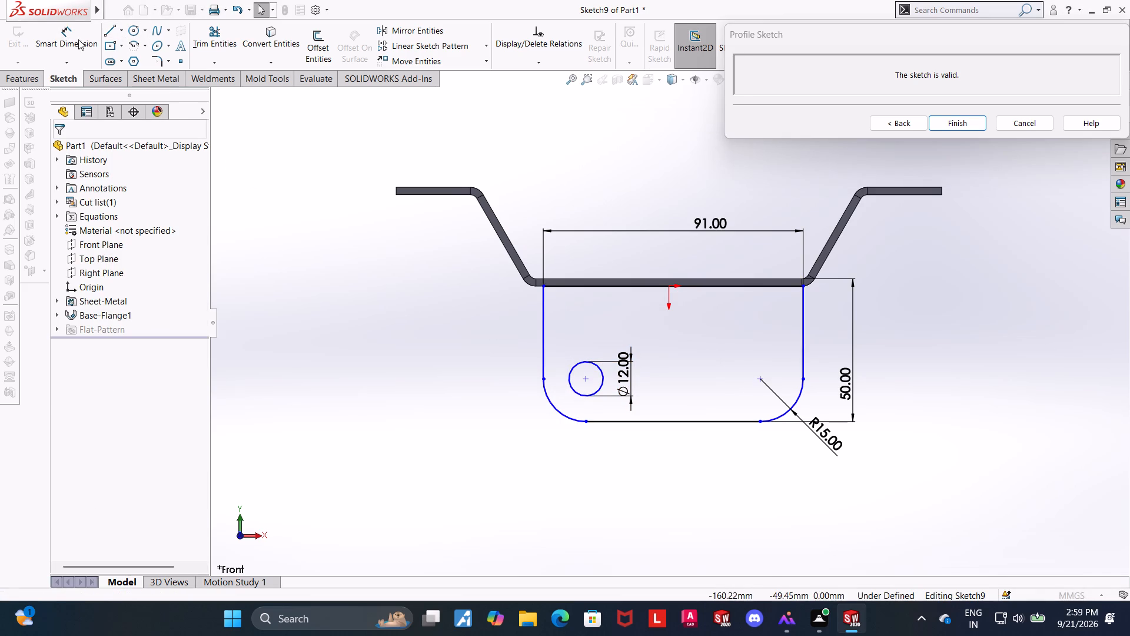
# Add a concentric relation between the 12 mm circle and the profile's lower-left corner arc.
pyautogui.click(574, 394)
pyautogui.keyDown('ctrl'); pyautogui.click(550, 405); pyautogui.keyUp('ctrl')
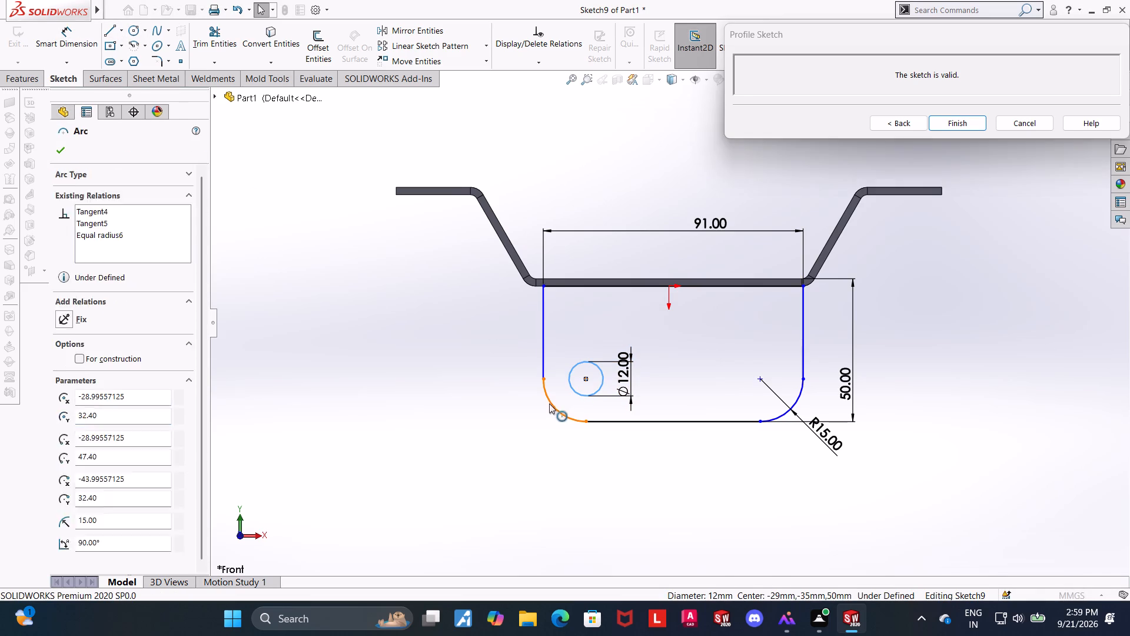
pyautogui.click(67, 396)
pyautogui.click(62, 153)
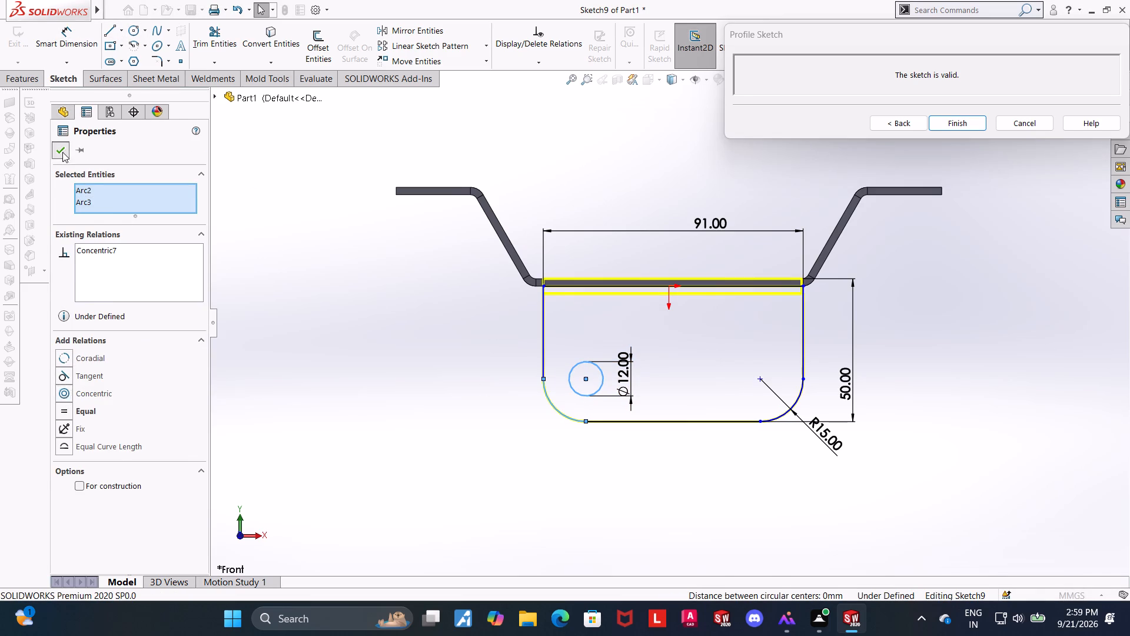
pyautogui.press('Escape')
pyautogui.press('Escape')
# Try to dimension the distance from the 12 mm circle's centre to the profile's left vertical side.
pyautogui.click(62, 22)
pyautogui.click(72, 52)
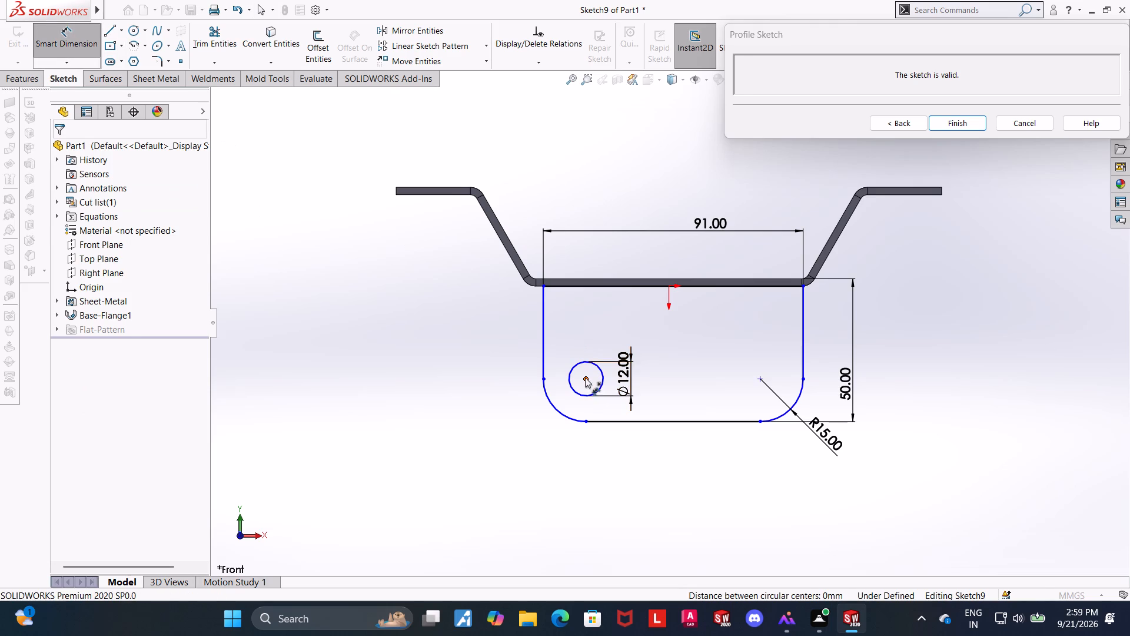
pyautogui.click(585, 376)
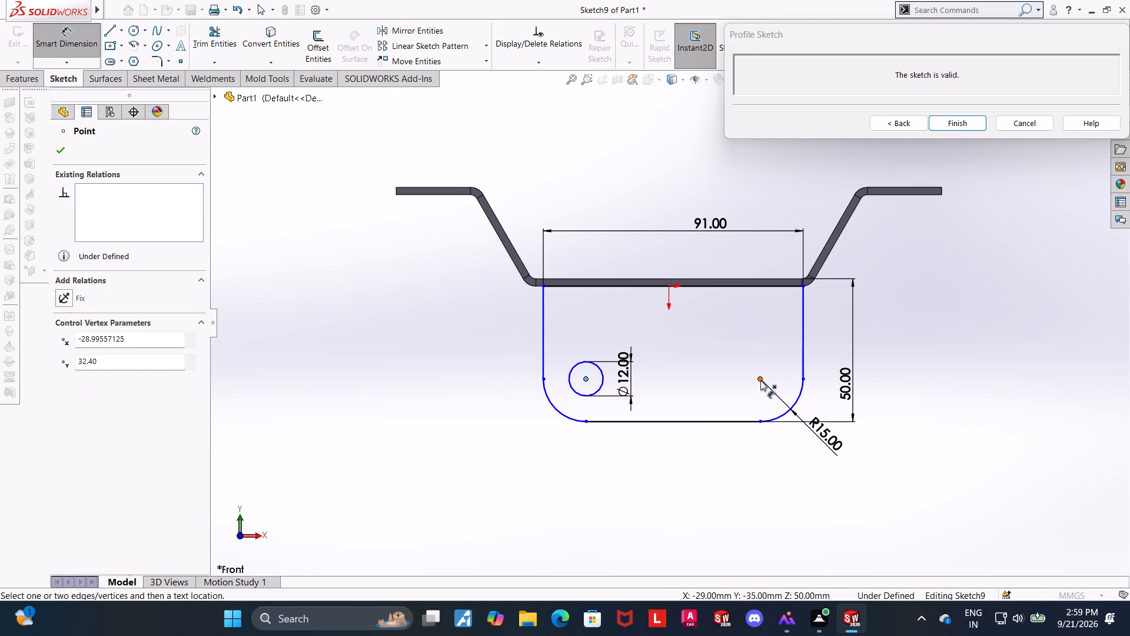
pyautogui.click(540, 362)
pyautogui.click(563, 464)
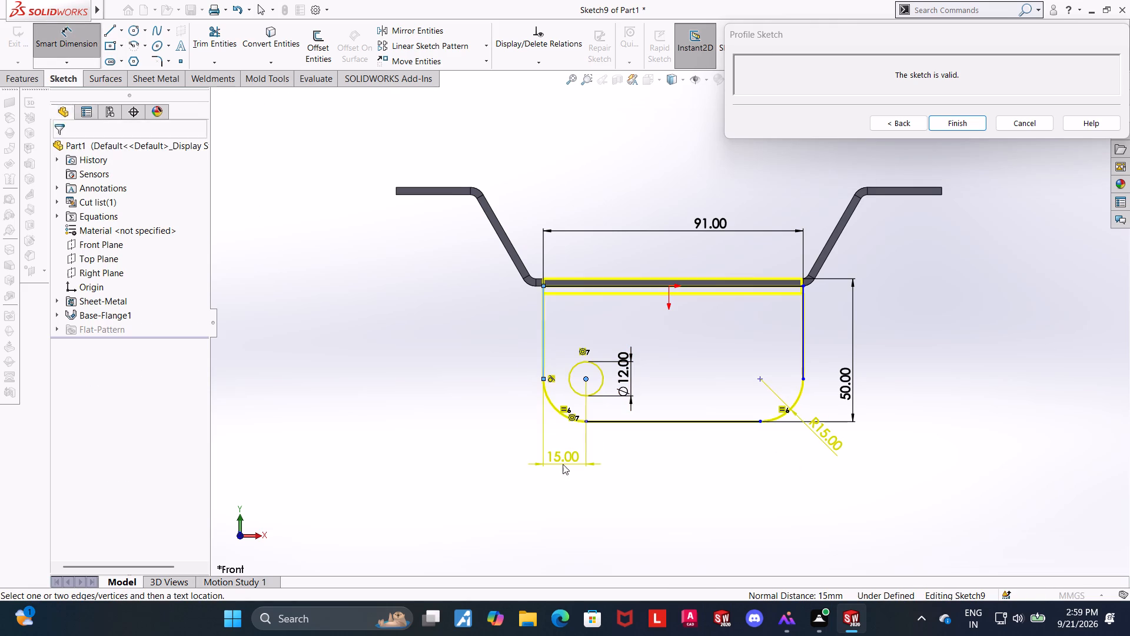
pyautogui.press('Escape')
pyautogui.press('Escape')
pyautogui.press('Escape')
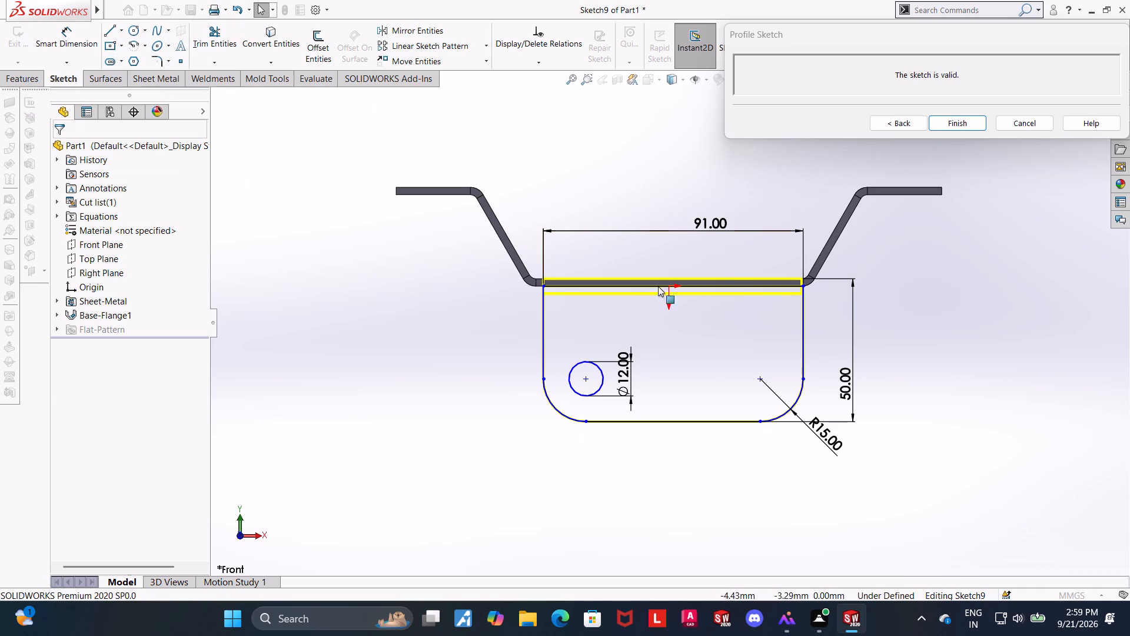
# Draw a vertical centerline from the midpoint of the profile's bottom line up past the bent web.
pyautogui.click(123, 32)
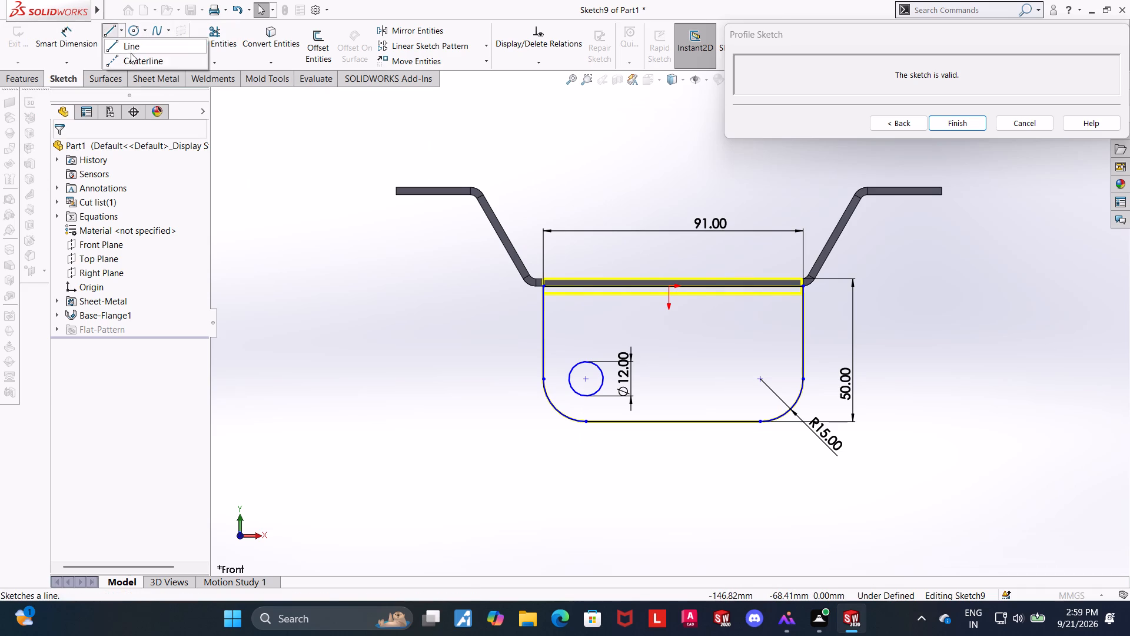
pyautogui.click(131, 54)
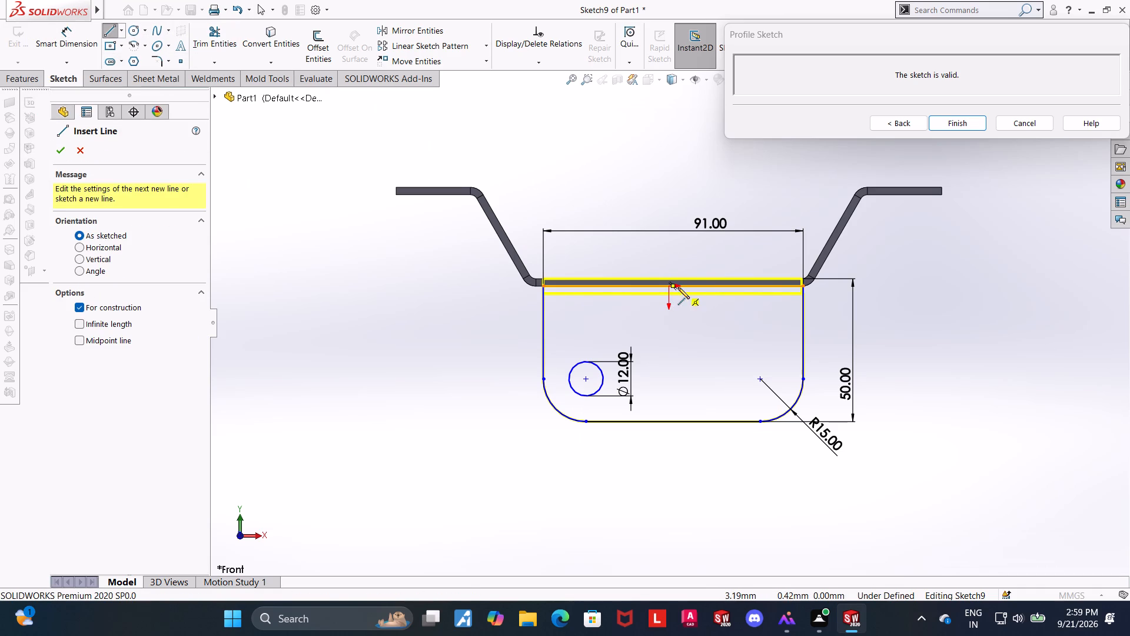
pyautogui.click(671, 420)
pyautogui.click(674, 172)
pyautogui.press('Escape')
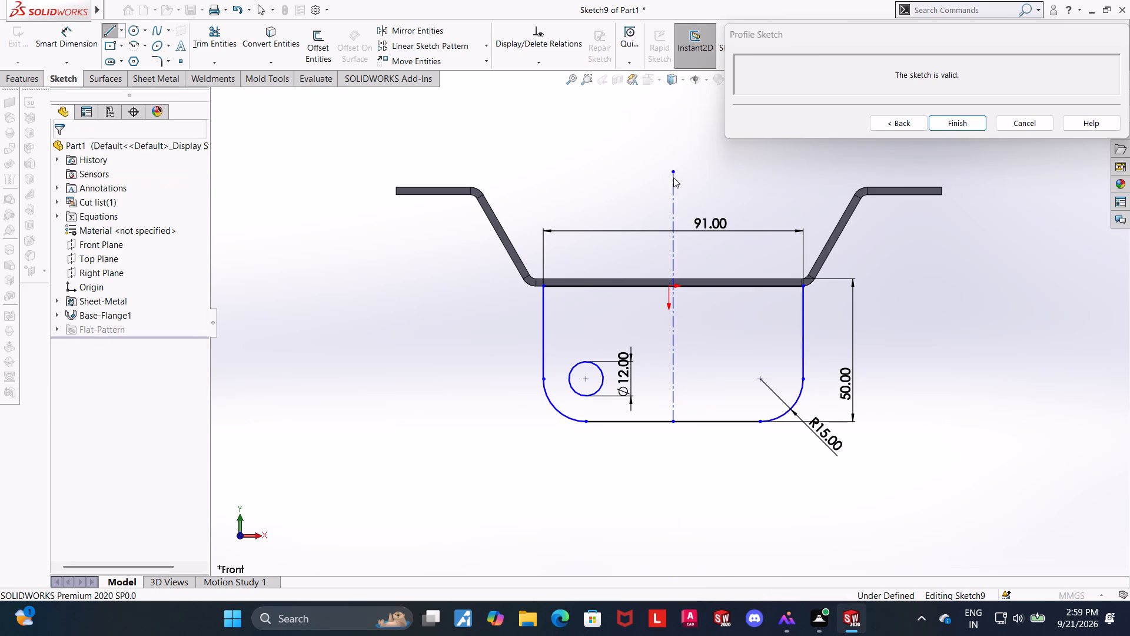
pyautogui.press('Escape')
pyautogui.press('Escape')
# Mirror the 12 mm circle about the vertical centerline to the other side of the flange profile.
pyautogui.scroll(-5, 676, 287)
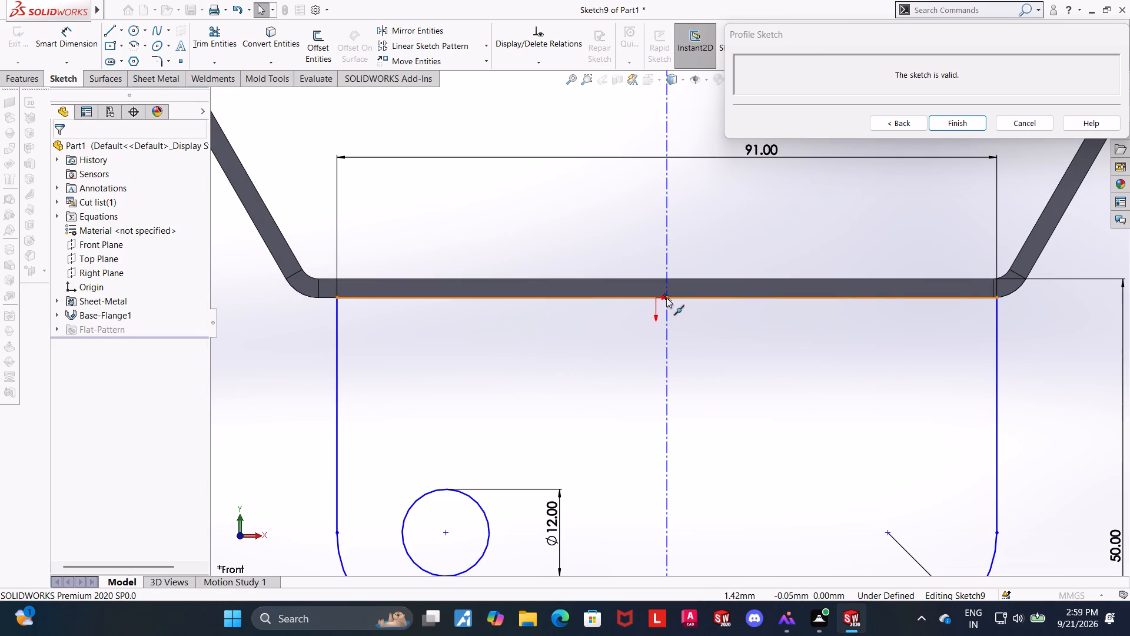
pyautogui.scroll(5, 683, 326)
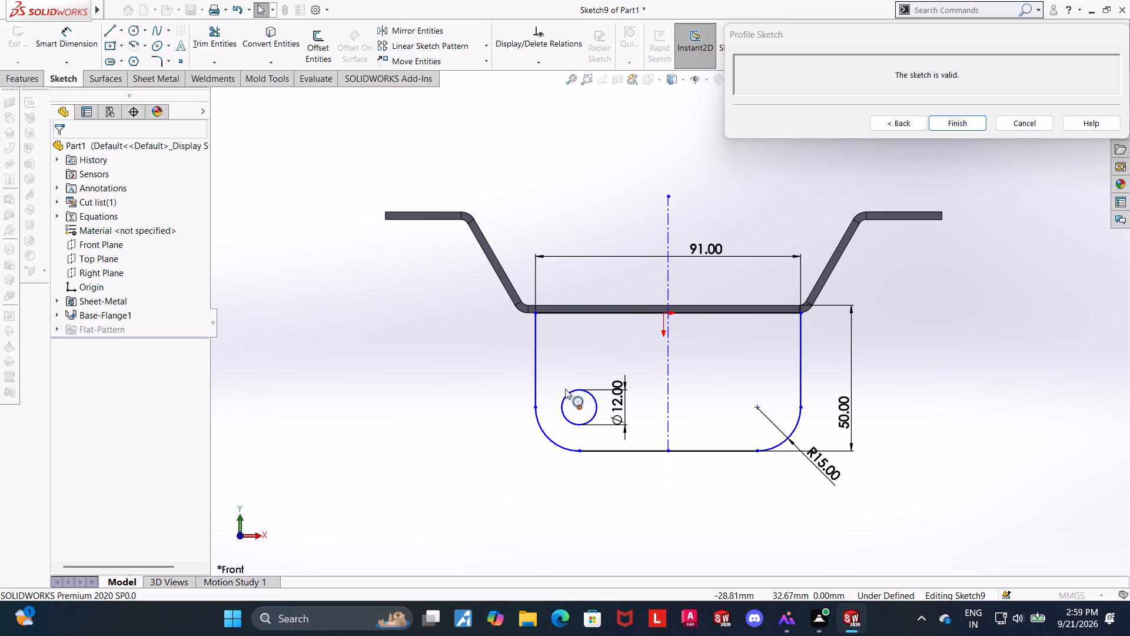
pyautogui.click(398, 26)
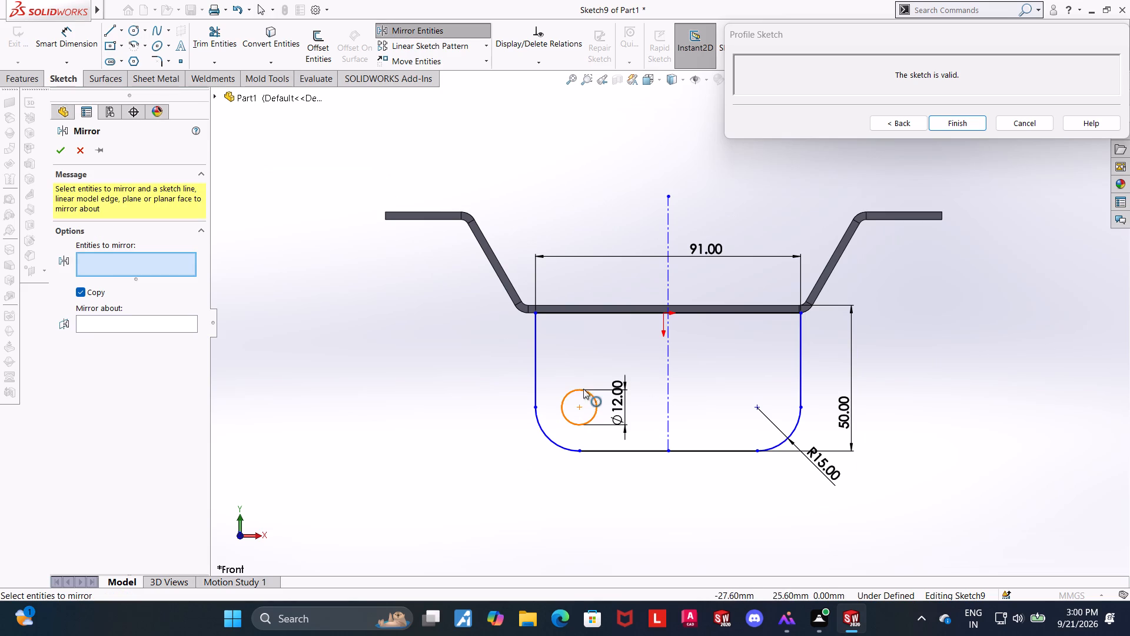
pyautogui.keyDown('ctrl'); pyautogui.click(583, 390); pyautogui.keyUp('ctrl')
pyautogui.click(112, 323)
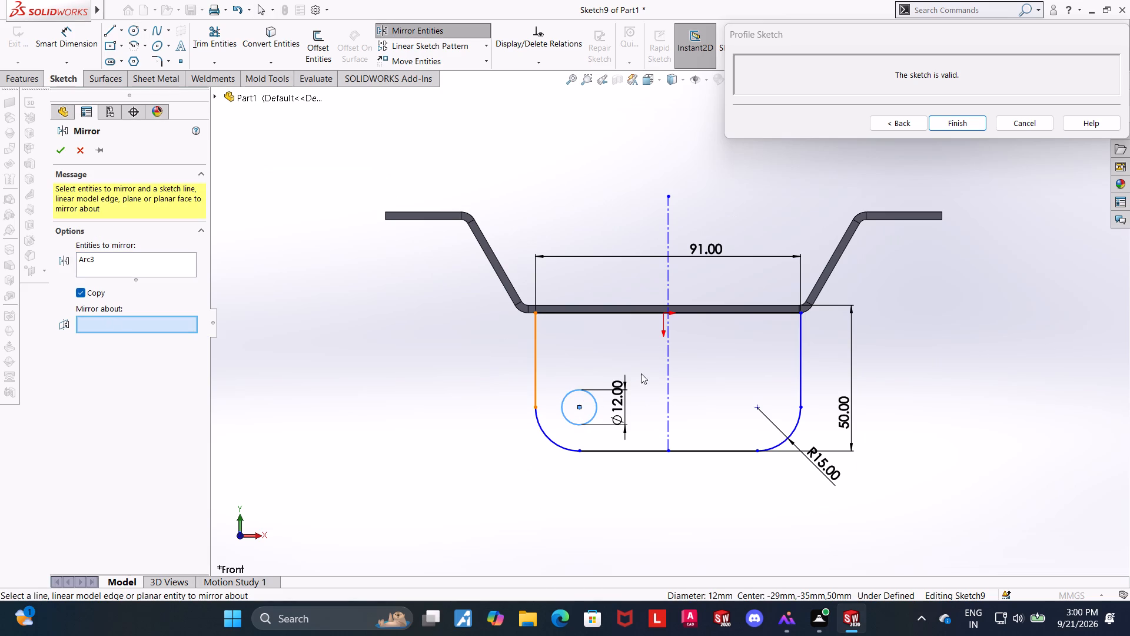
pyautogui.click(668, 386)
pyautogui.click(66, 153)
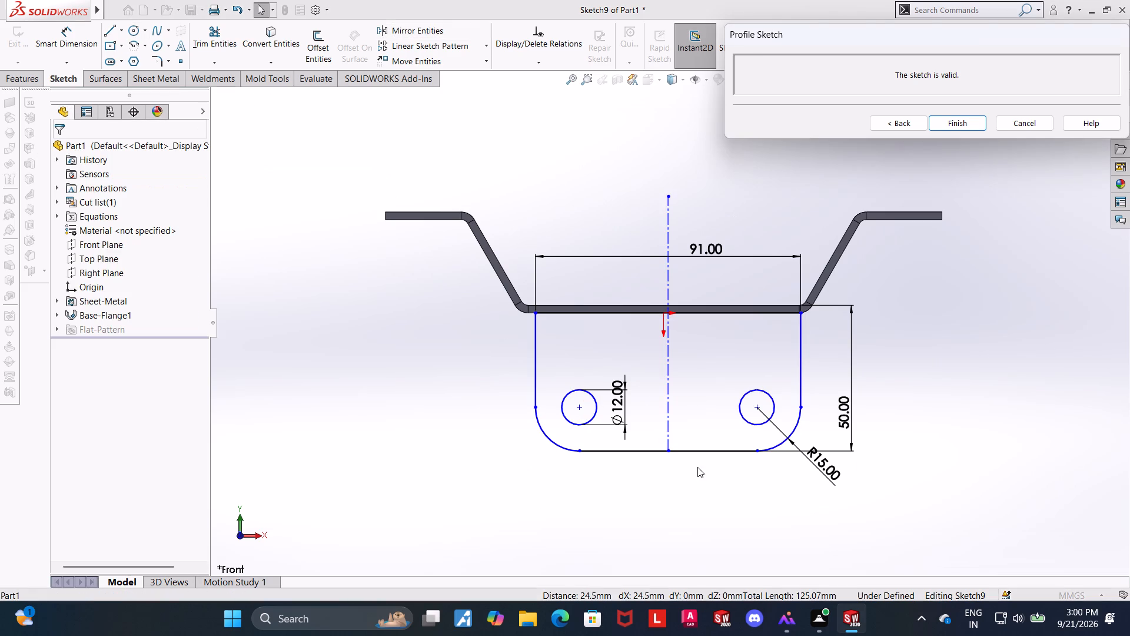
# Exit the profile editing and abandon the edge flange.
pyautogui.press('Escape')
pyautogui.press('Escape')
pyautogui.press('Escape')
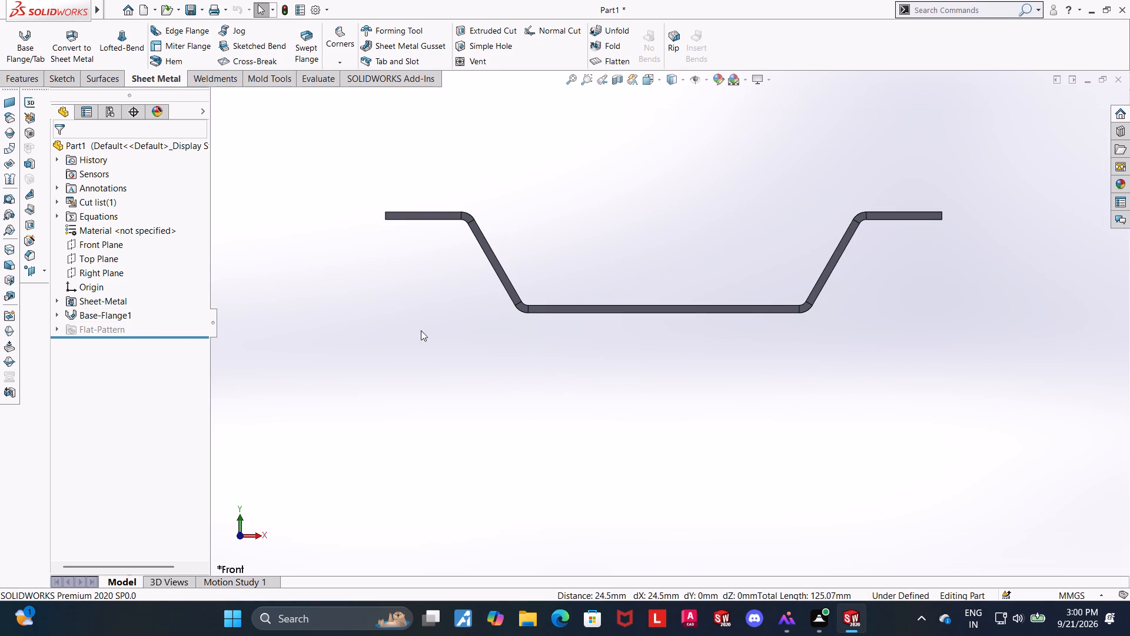
# Start a downward edge flange about 70 mm long on the bottom web's front edge and open its profile for editing.
pyautogui.moveTo(385, 343); pyautogui.dragTo(355, 355, button='middle')
pyautogui.click(159, 24)
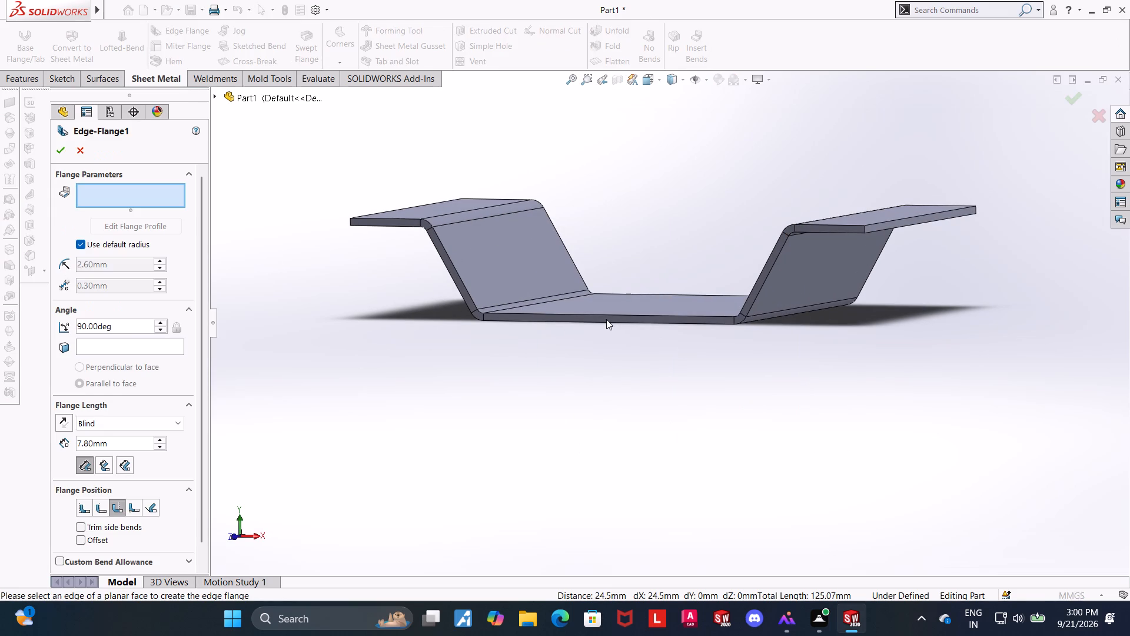
pyautogui.click(607, 314)
pyautogui.click(605, 527)
pyautogui.moveTo(846, 422); pyautogui.dragTo(858, 416, button='middle')
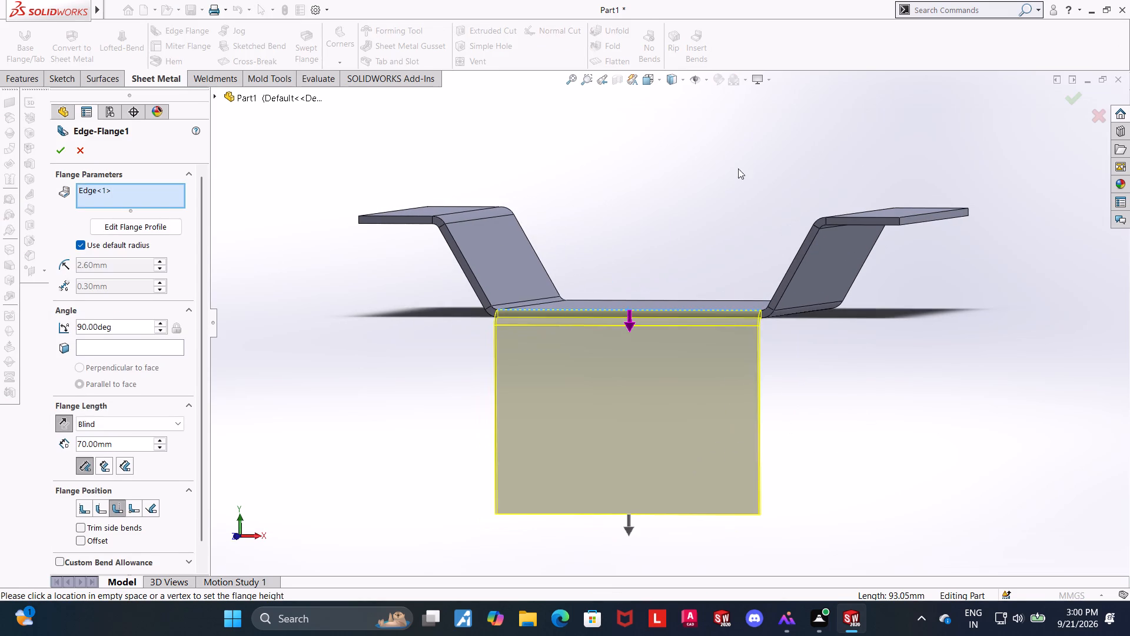
pyautogui.click(647, 78)
pyautogui.click(551, 411)
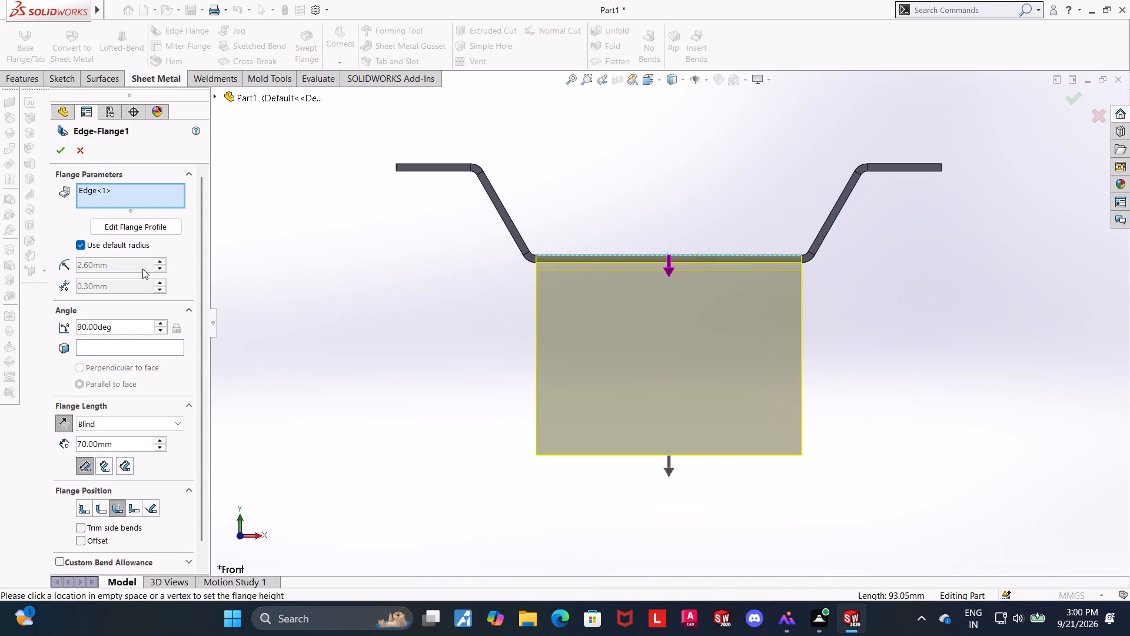
pyautogui.click(135, 224)
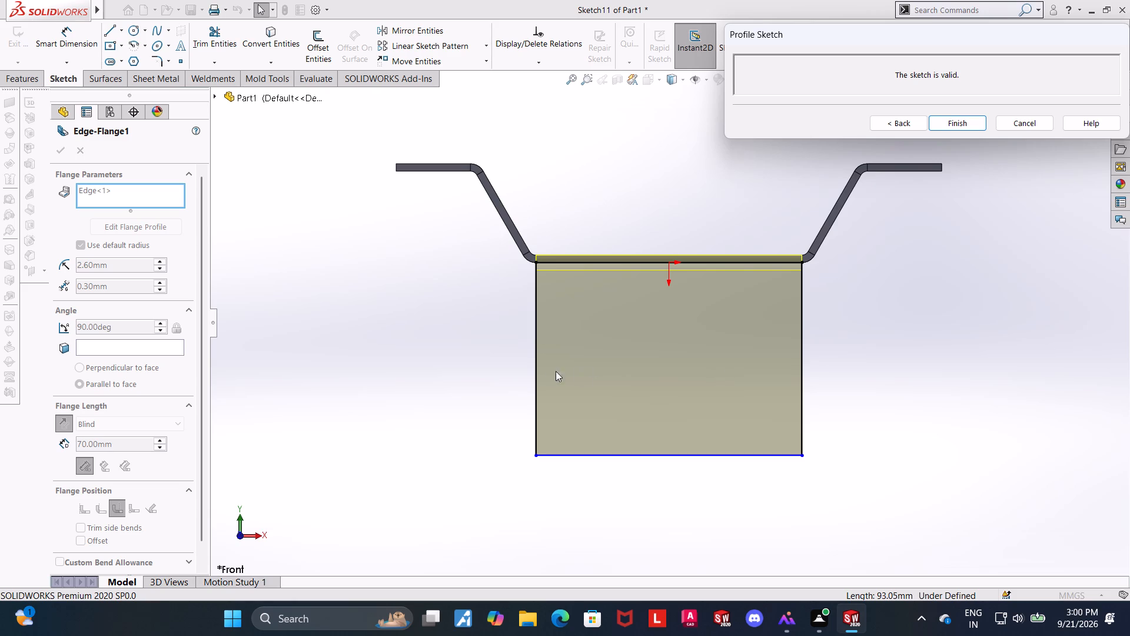
# Dimension the flange profile's height from the web's top edge to its bottom line as 50 mm.
pyautogui.click(79, 39)
pyautogui.click(728, 254)
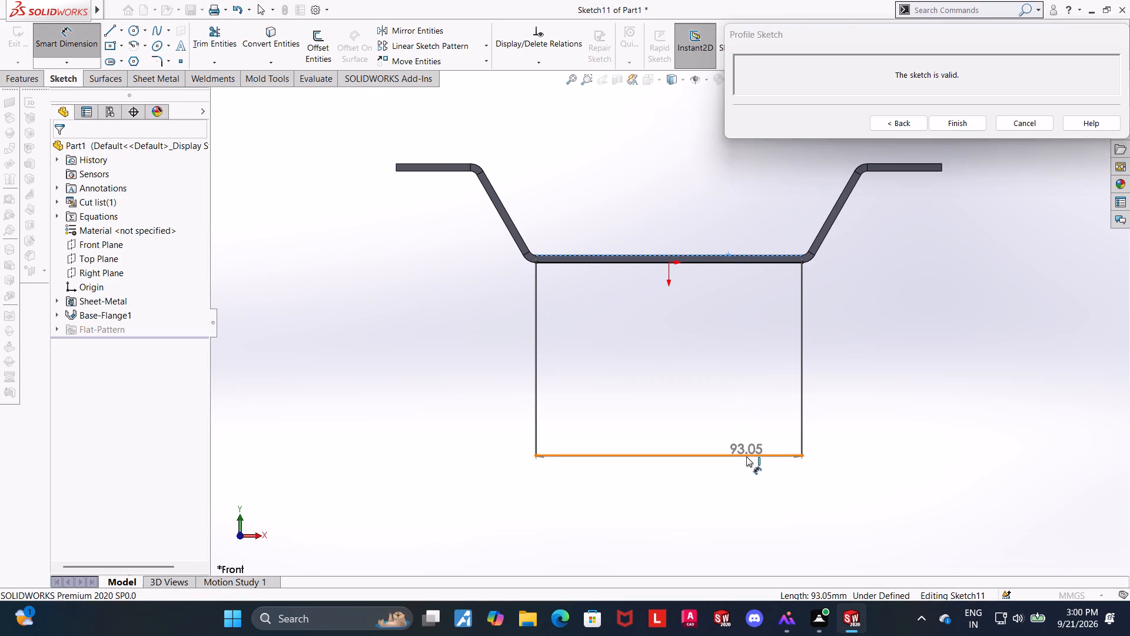
pyautogui.click(746, 456)
pyautogui.click(877, 400)
pyautogui.write('50')
pyautogui.press('Return')
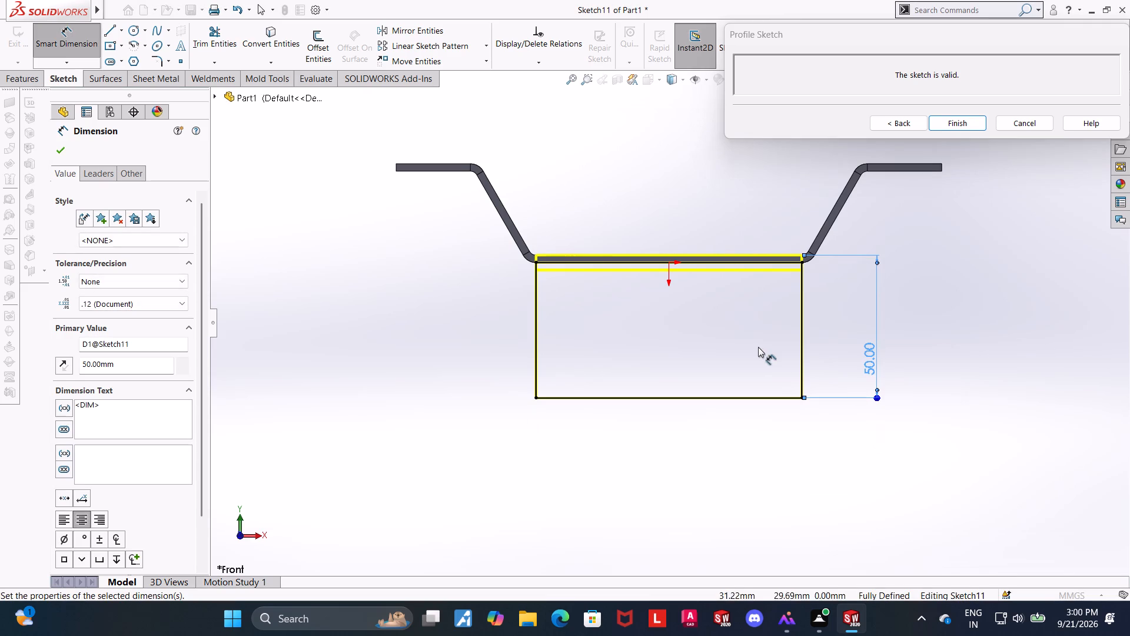
# Fillet both bottom corners of the flange profile with a 15 mm radius.
pyautogui.click(159, 60)
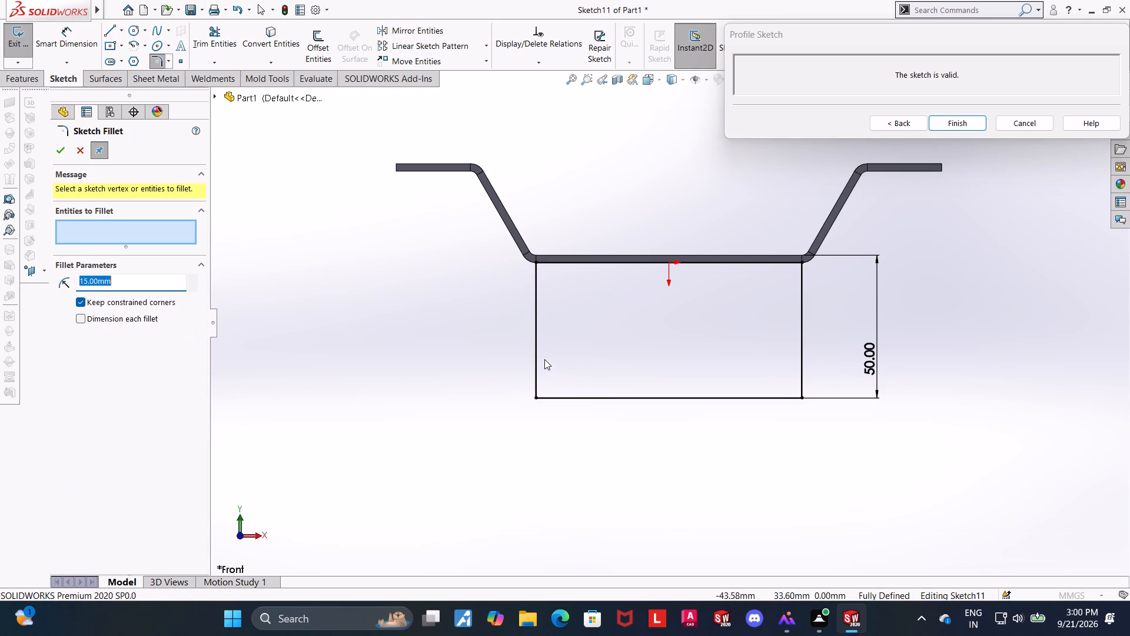
pyautogui.click(537, 361)
pyautogui.click(567, 399)
pyautogui.click(803, 366)
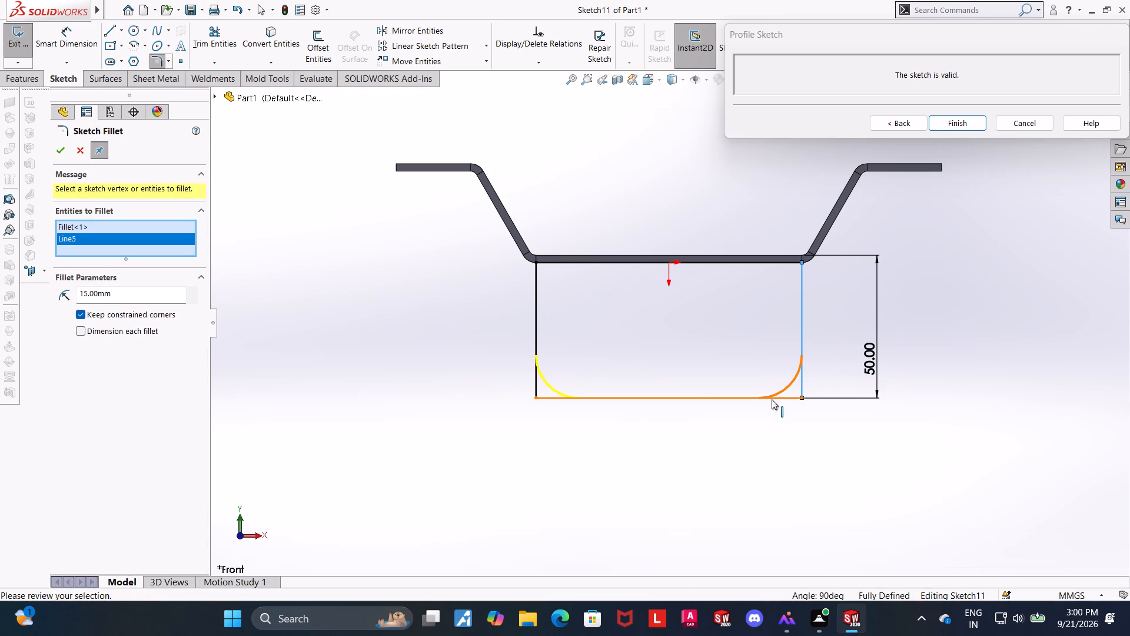
pyautogui.click(769, 401)
pyautogui.click(63, 154)
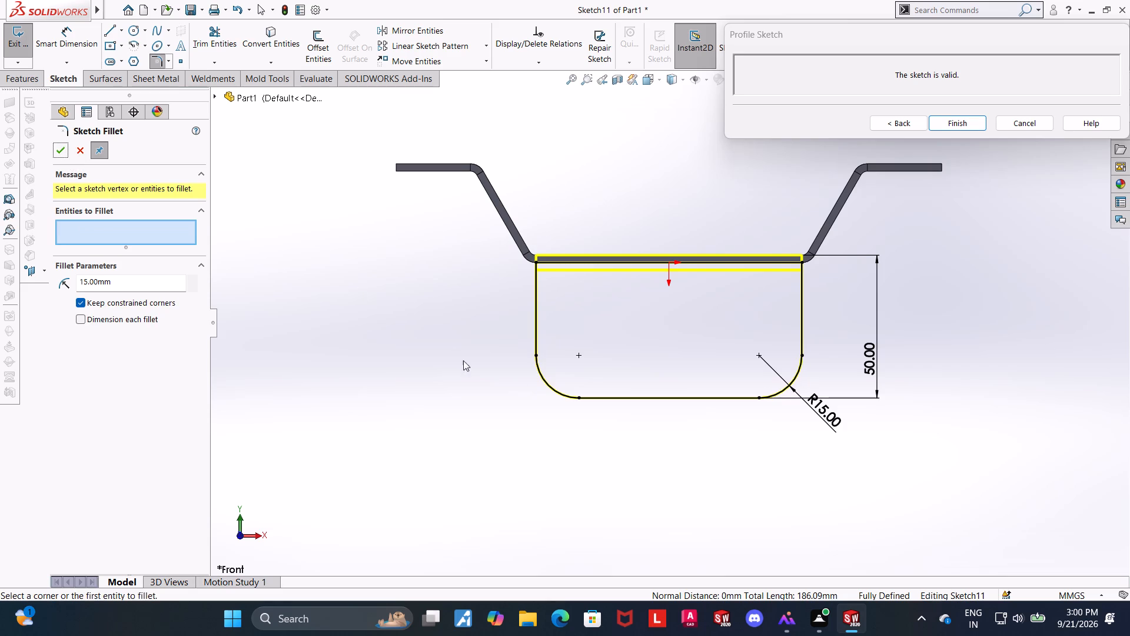
pyautogui.click(466, 367)
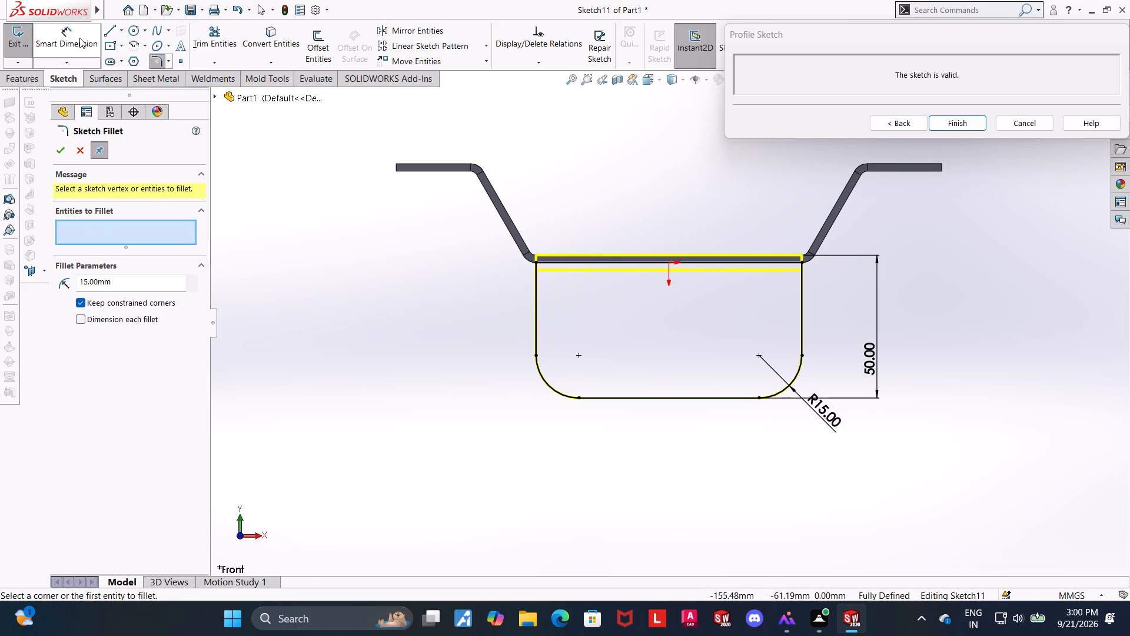
pyautogui.moveTo(537, 302); pyautogui.dragTo(586, 307)
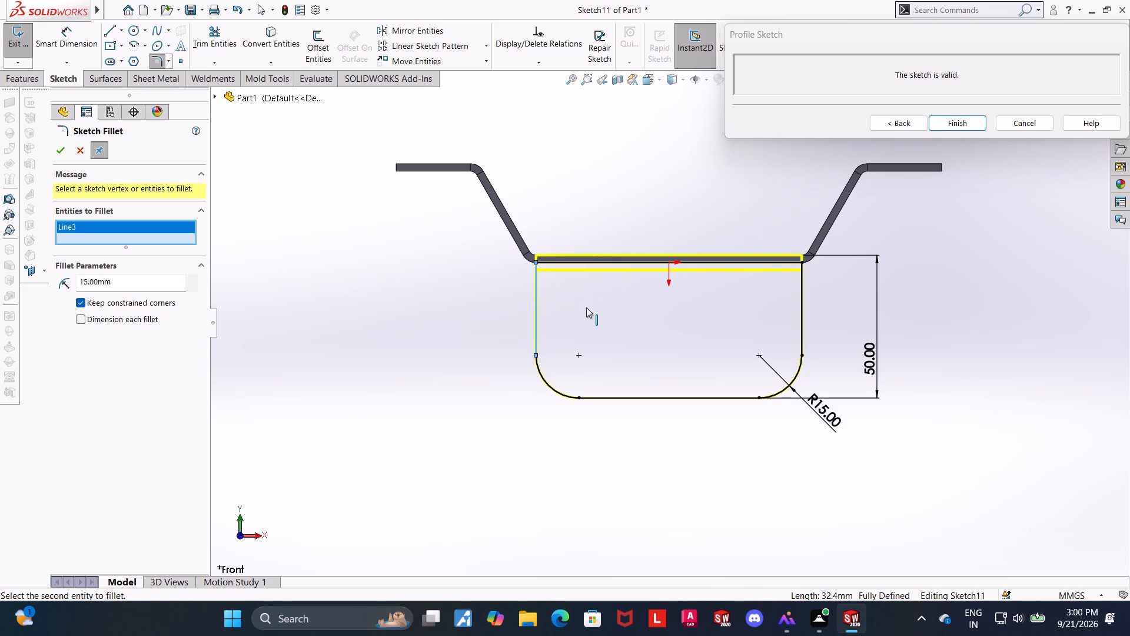
pyautogui.moveTo(586, 307); pyautogui.dragTo(584, 310)
pyautogui.click(58, 150)
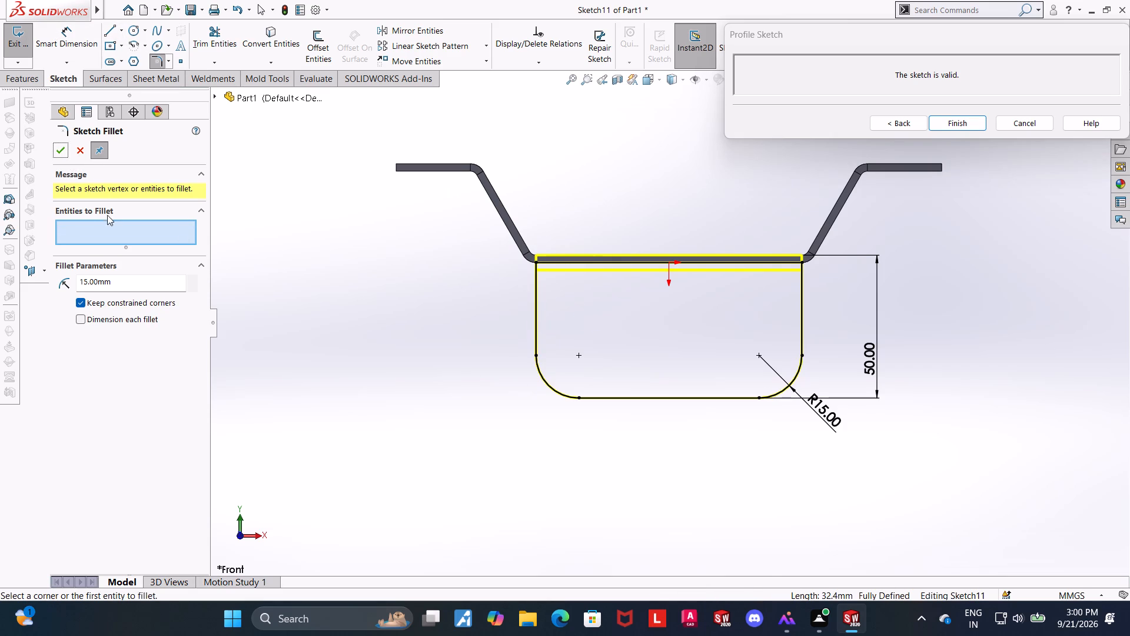
pyautogui.click(77, 152)
# Pull the profile's vertical sides inward from the ends of the web edge, leaving a width of about 89 mm.
pyautogui.moveTo(535, 304); pyautogui.dragTo(545, 304)
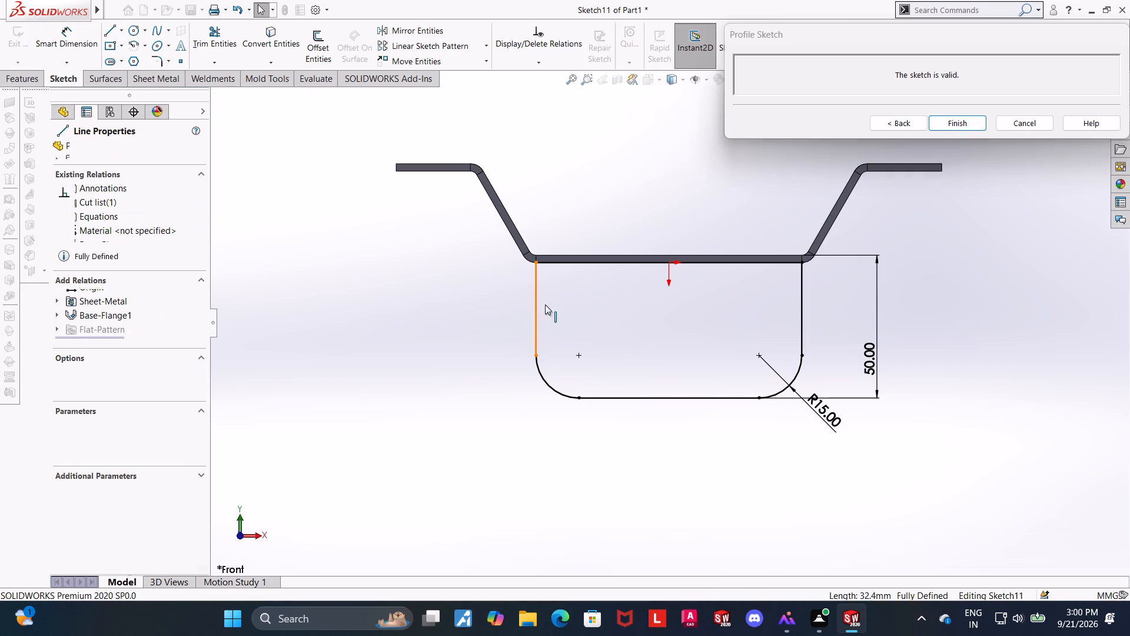
pyautogui.moveTo(545, 304); pyautogui.dragTo(543, 309)
pyautogui.click(799, 295)
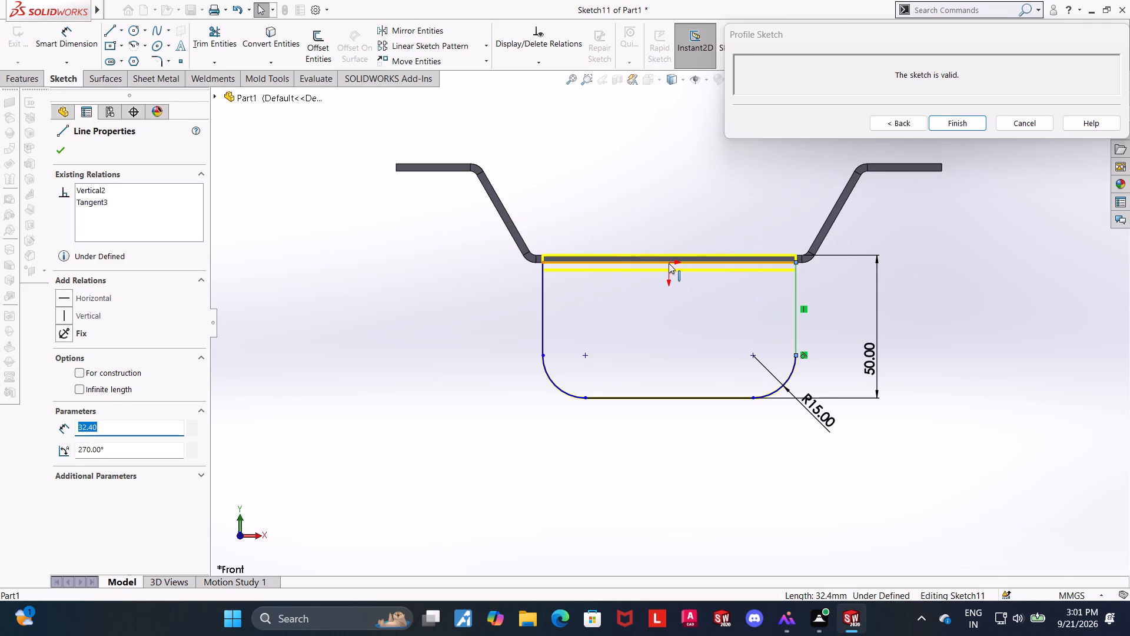
pyautogui.click(753, 498)
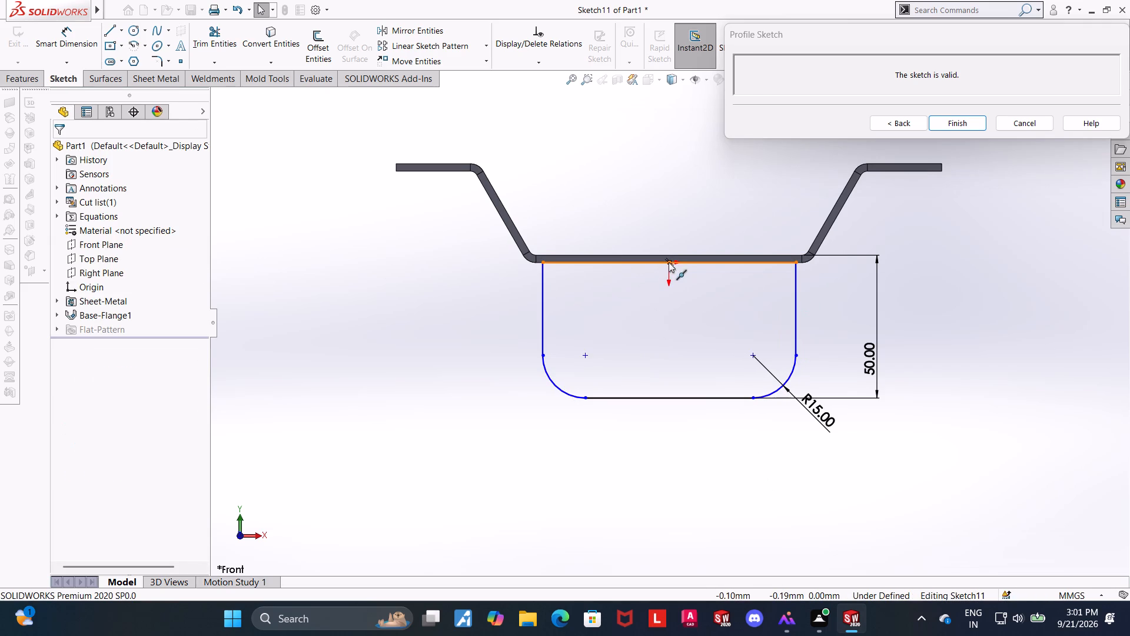
# Add a vertical relation between the midpoints of the flange profile's top and bottom lines.
pyautogui.click(669, 262)
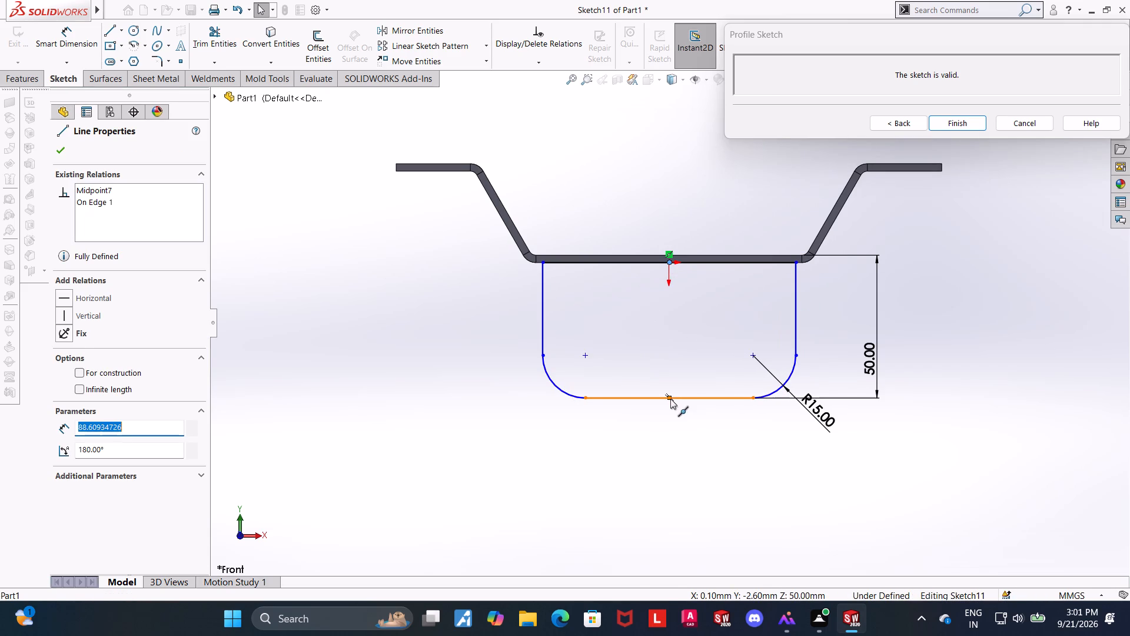
pyautogui.keyDown('ctrl'); pyautogui.click(669, 399); pyautogui.keyUp('ctrl')
pyautogui.click(68, 371)
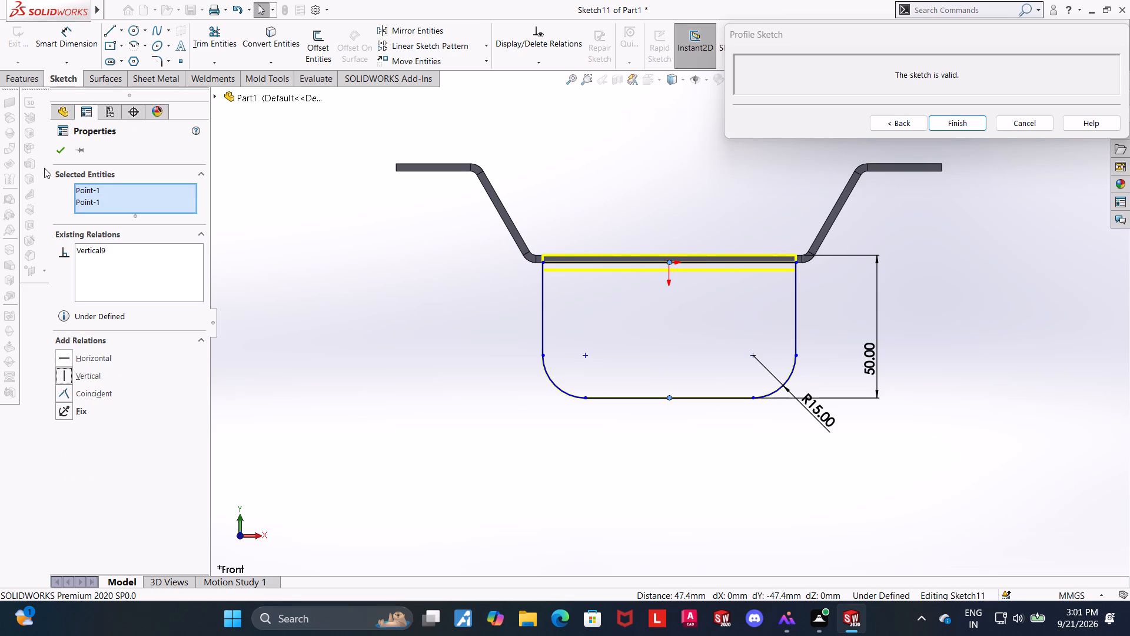
pyautogui.click(57, 145)
pyautogui.click(395, 299)
# Dimension the distance between the profile's two vertical sides as 91 mm.
pyautogui.click(76, 47)
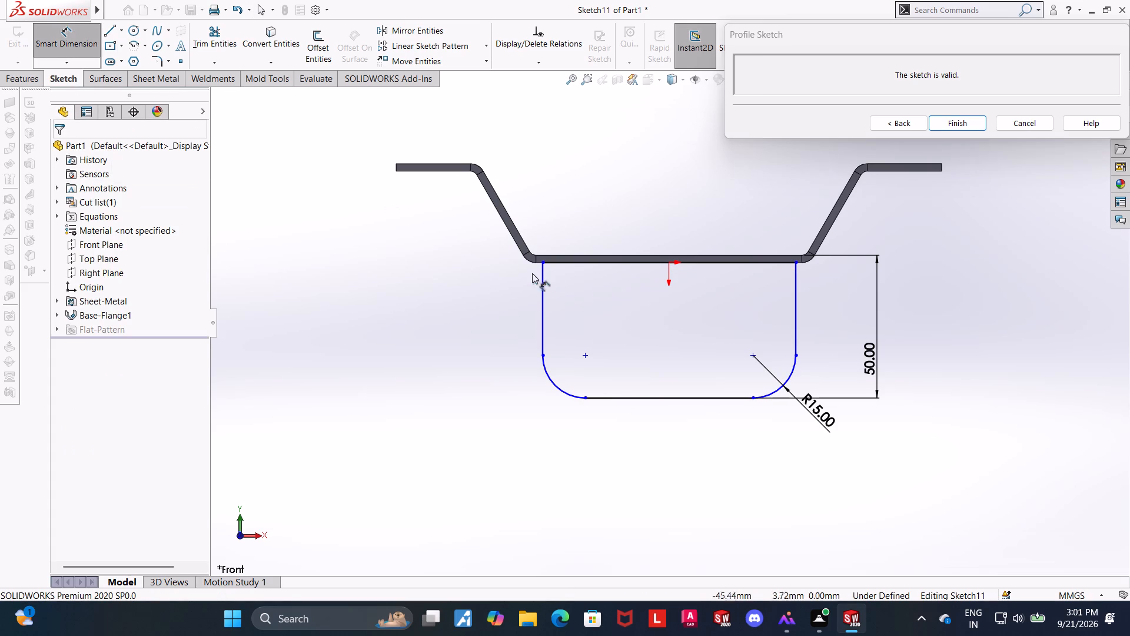
pyautogui.click(543, 300)
pyautogui.click(796, 311)
pyautogui.click(707, 208)
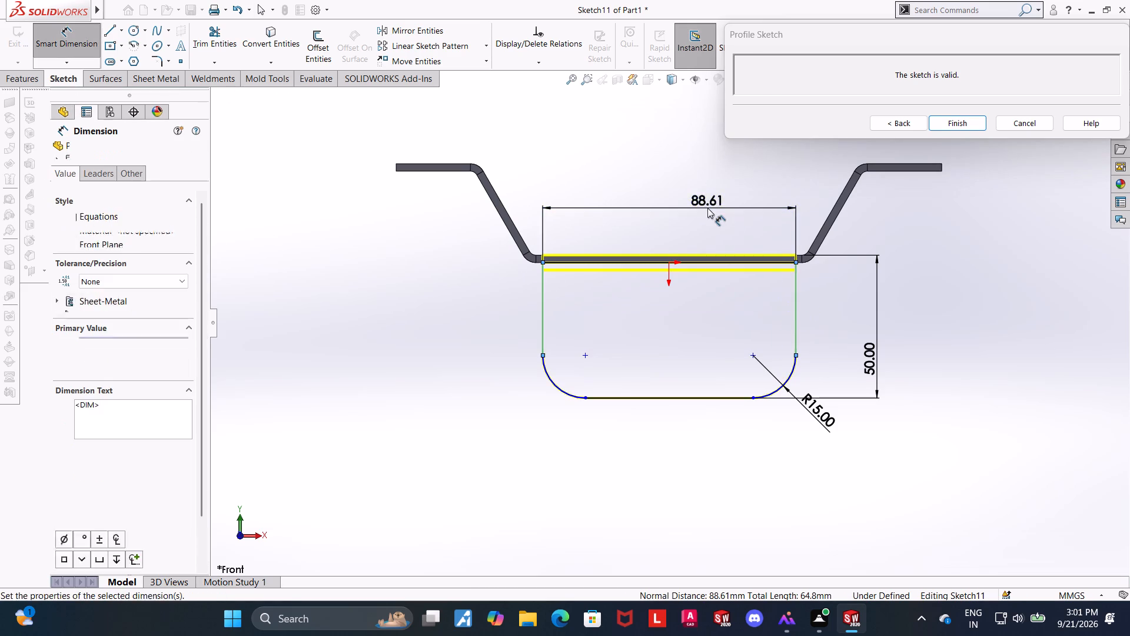
pyautogui.write('91')
pyautogui.press('Return')
pyautogui.press('Escape')
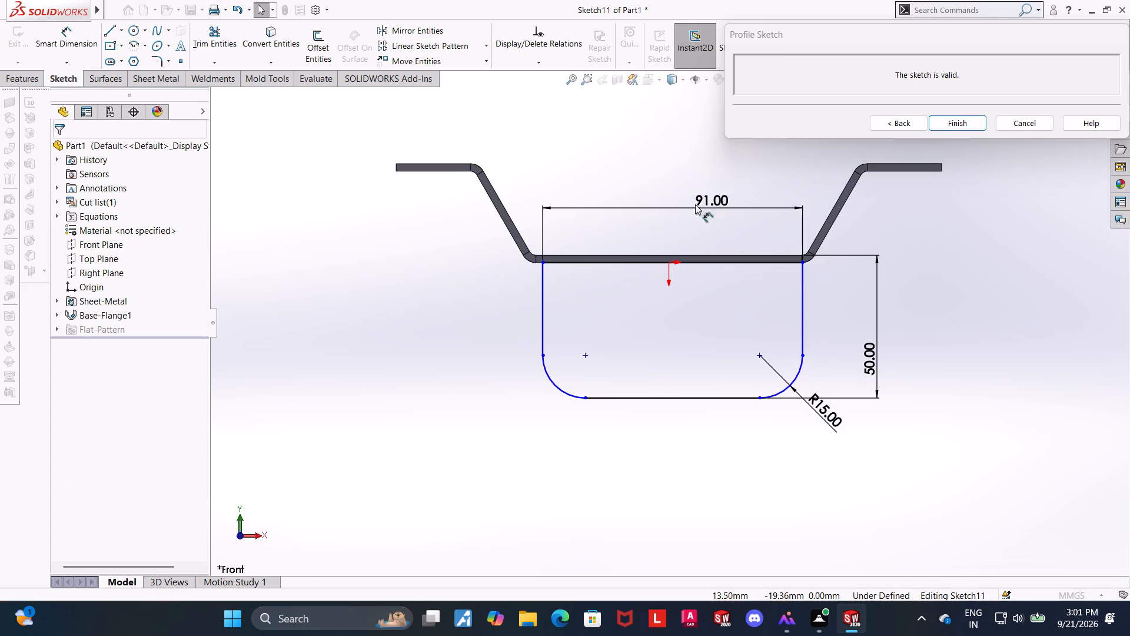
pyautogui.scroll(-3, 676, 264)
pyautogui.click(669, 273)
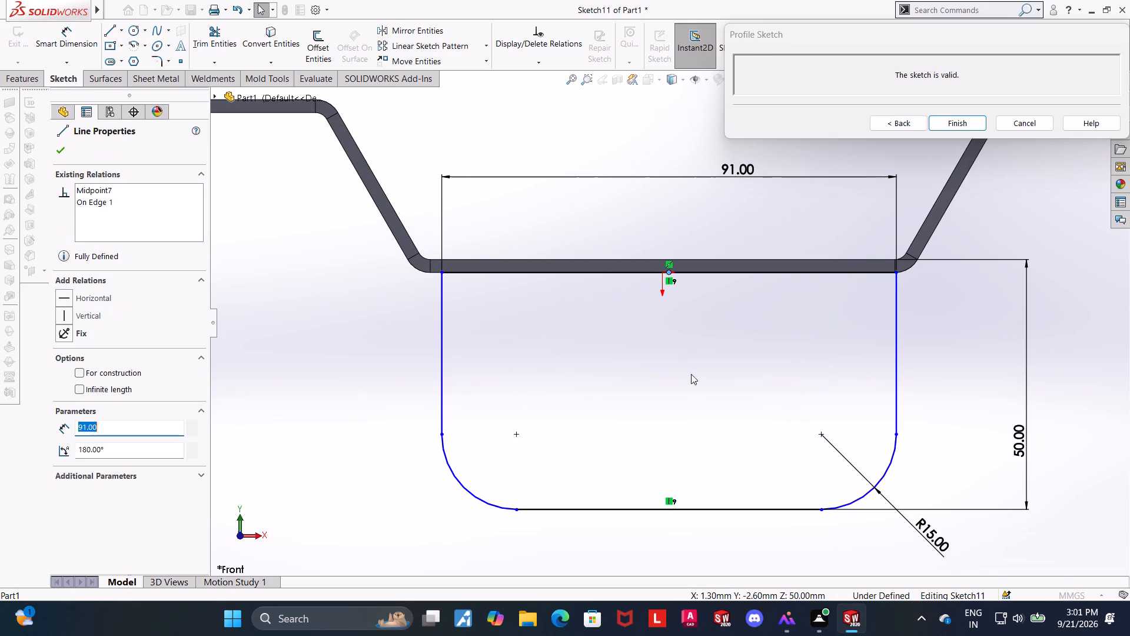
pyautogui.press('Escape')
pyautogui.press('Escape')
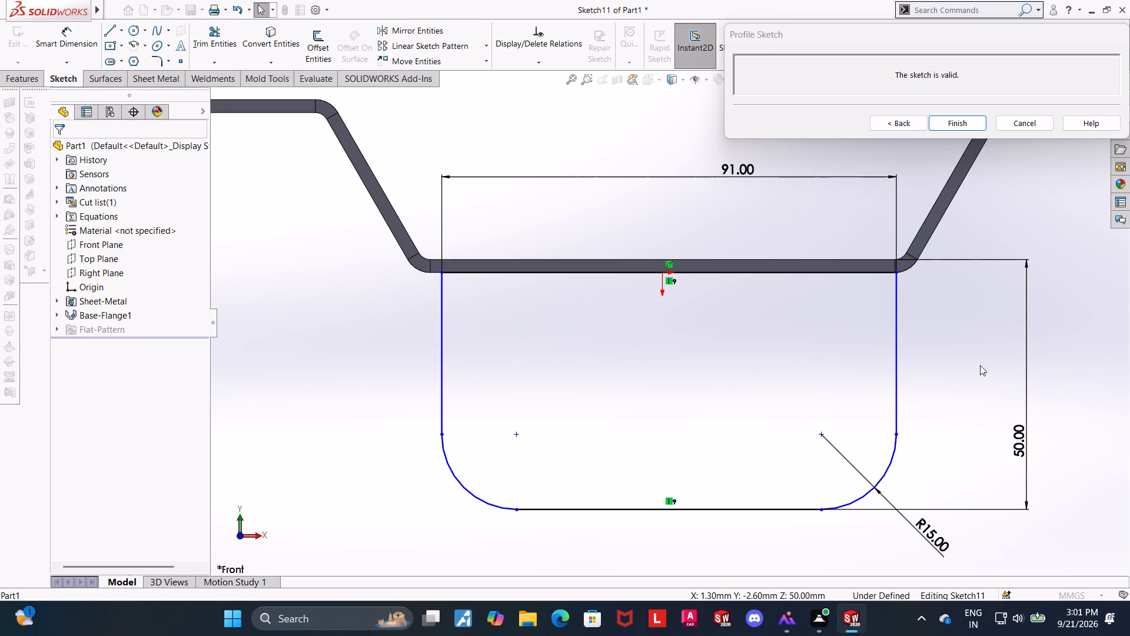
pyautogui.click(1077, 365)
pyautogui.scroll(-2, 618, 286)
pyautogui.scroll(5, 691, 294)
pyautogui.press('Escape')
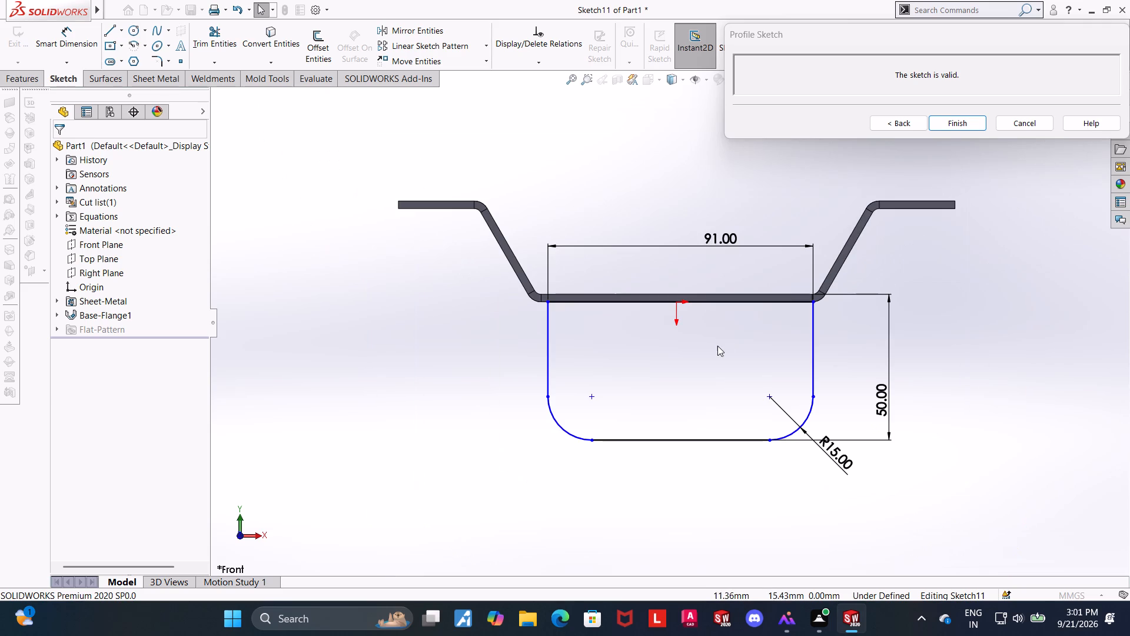
# Add a vertical relation between the part origin and the midpoint of the profile's bottom line.
pyautogui.scroll(-3, 733, 338)
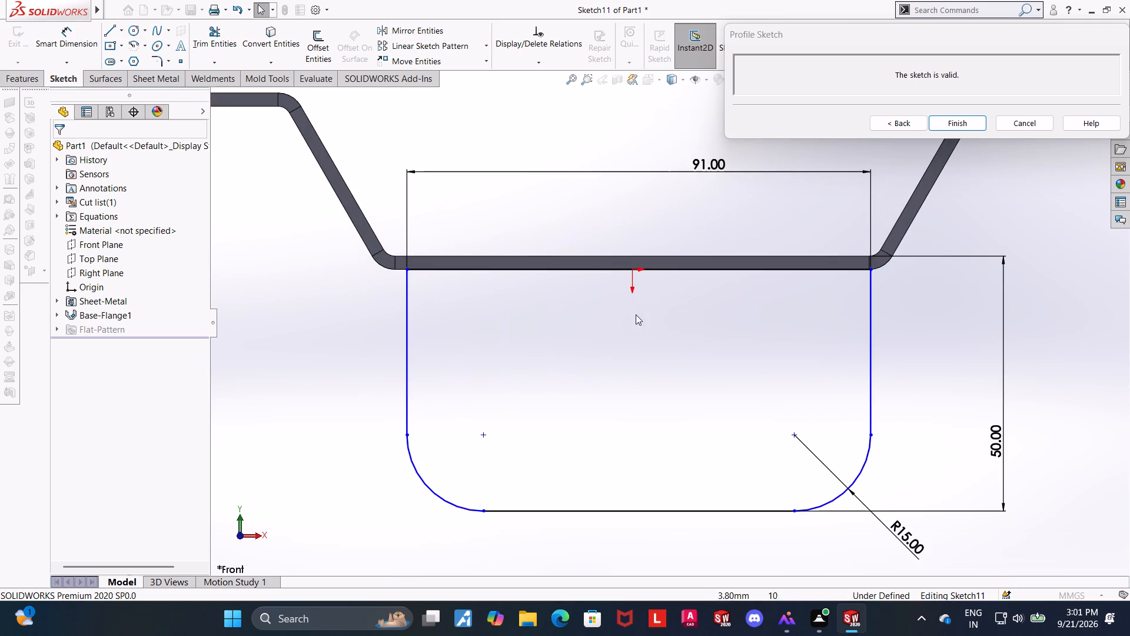
pyautogui.scroll(-4, 619, 269)
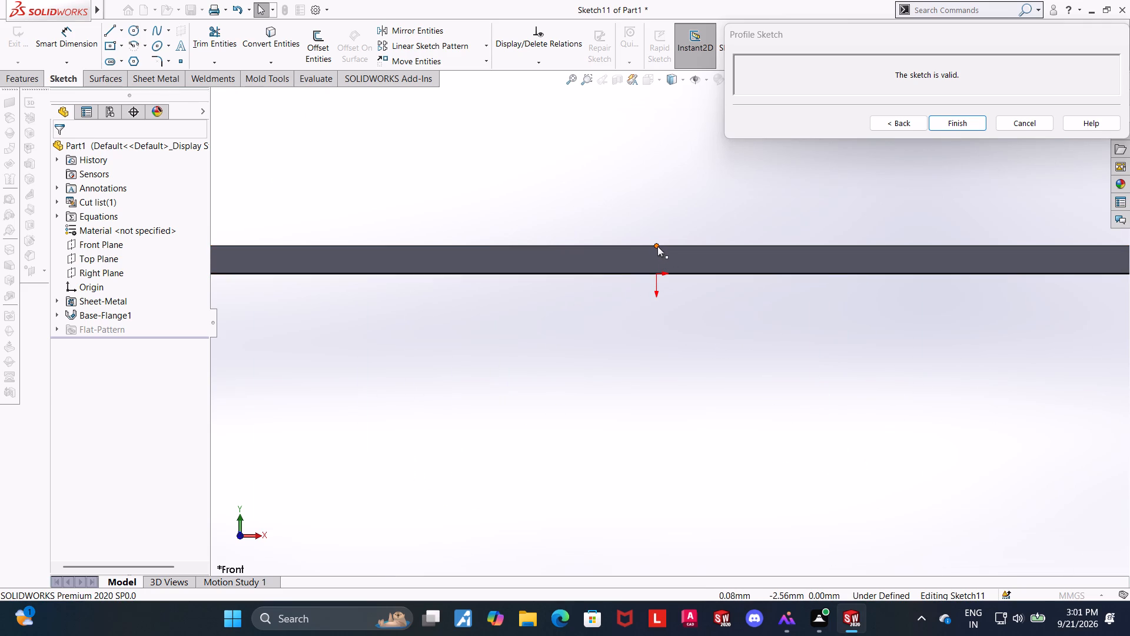
pyautogui.click(657, 246)
pyautogui.scroll(5, 657, 270)
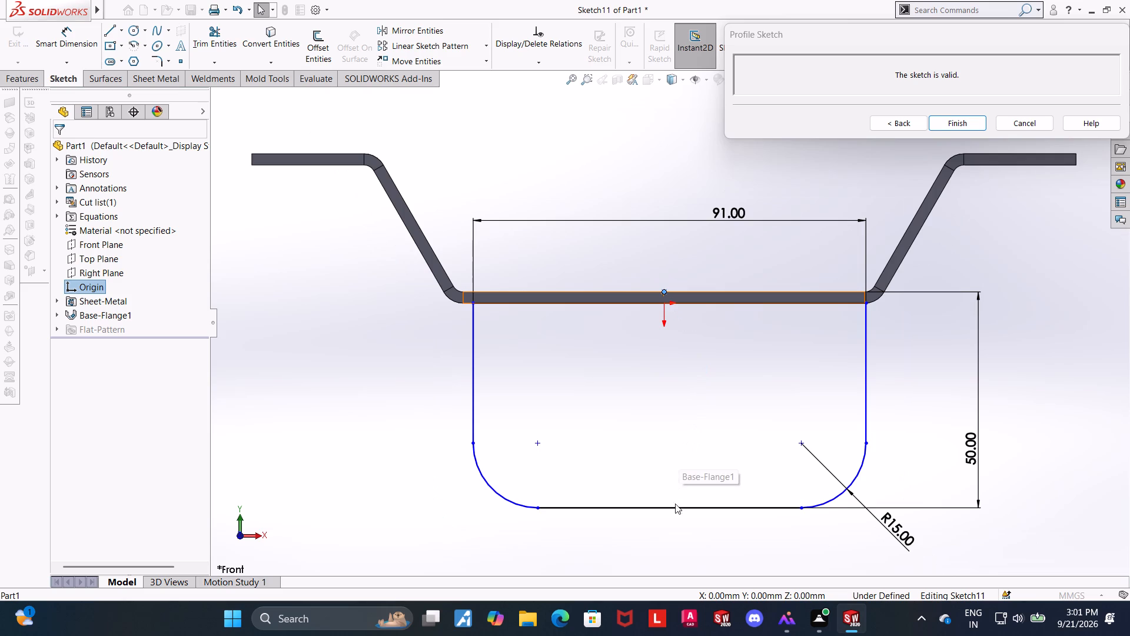
pyautogui.keyDown('ctrl'); pyautogui.click(670, 508); pyautogui.keyUp('ctrl')
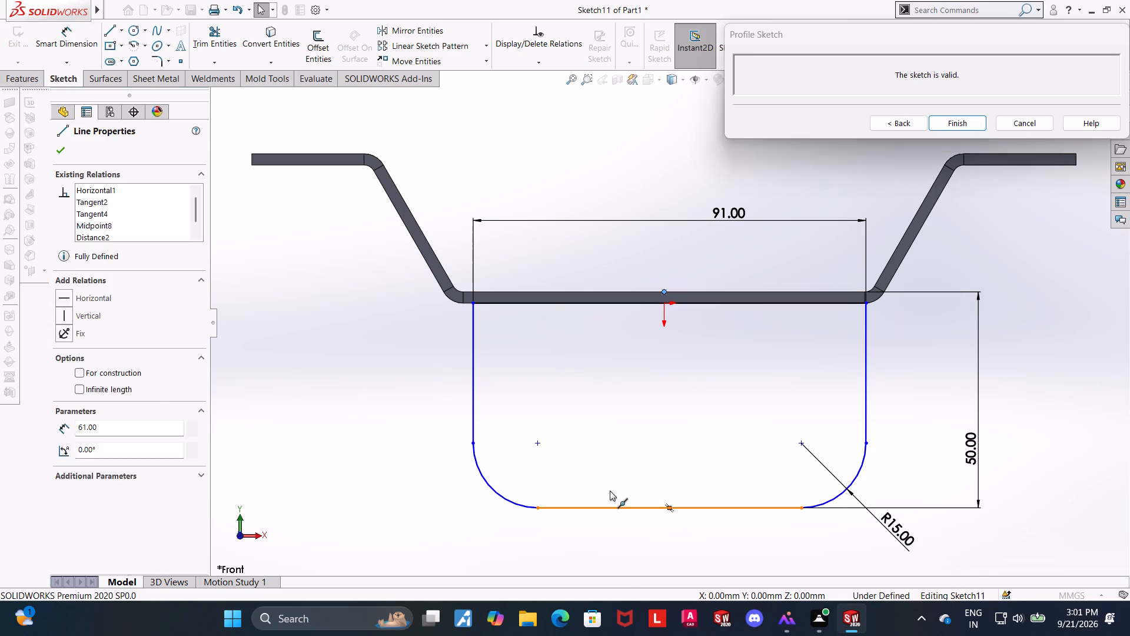
pyautogui.click(61, 377)
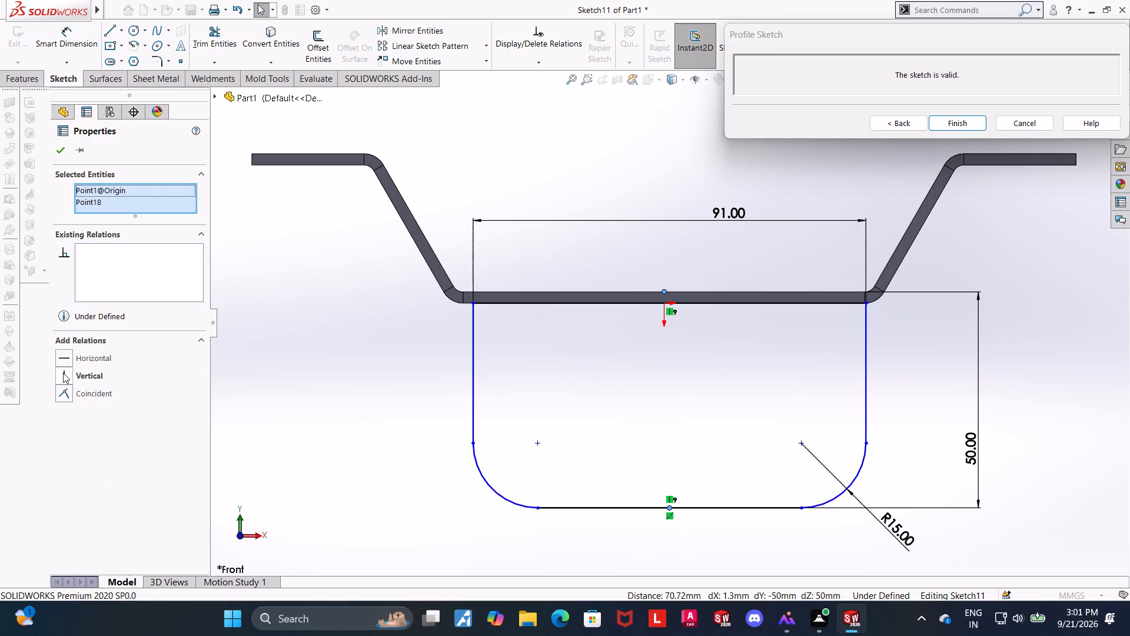
pyautogui.doubleClick(63, 373)
pyautogui.click(55, 146)
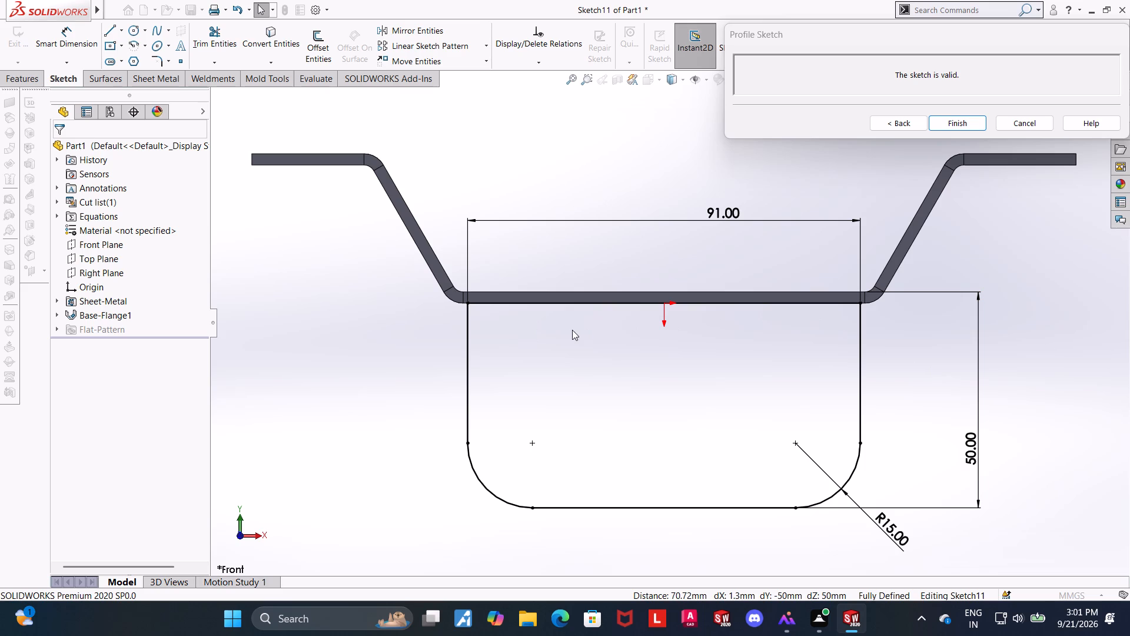
# Draw a circle centred on the left corner fillet's centre and dimension its diameter as 12 mm.
pyautogui.click(135, 32)
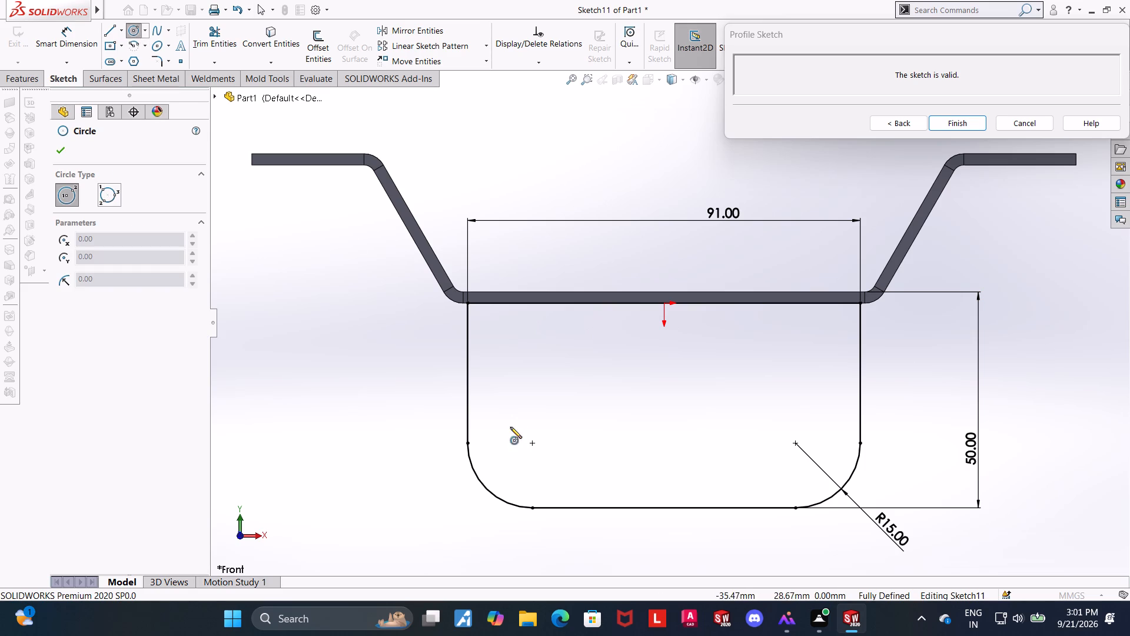
pyautogui.click(530, 444)
pyautogui.click(556, 433)
pyautogui.press('Escape')
pyautogui.press('Escape')
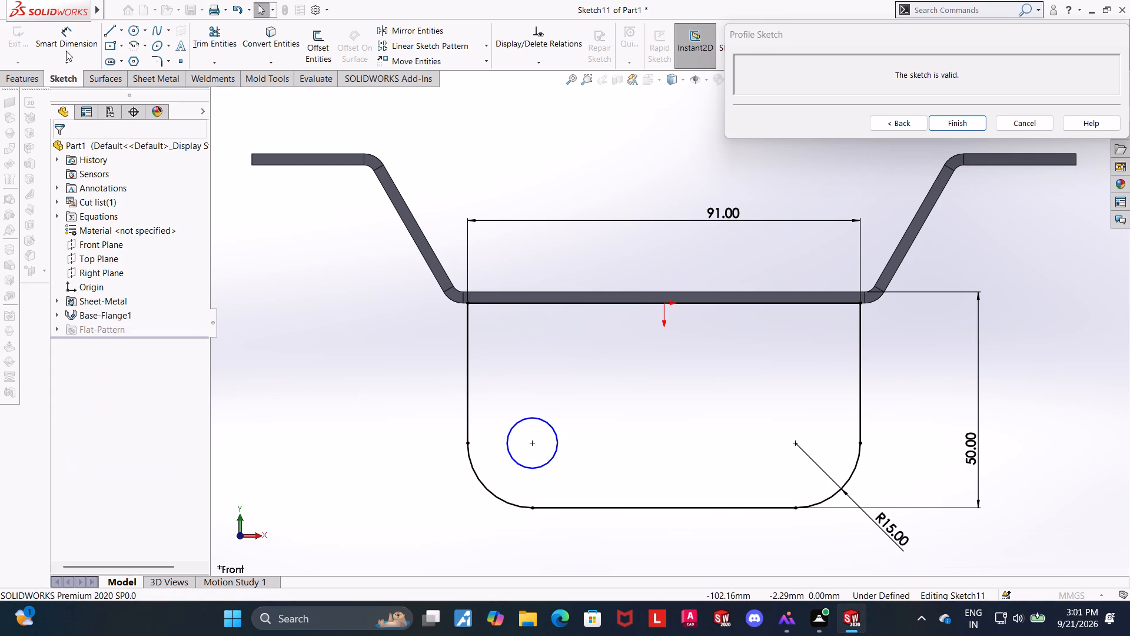
pyautogui.click(65, 40)
pyautogui.click(554, 453)
pyautogui.click(572, 474)
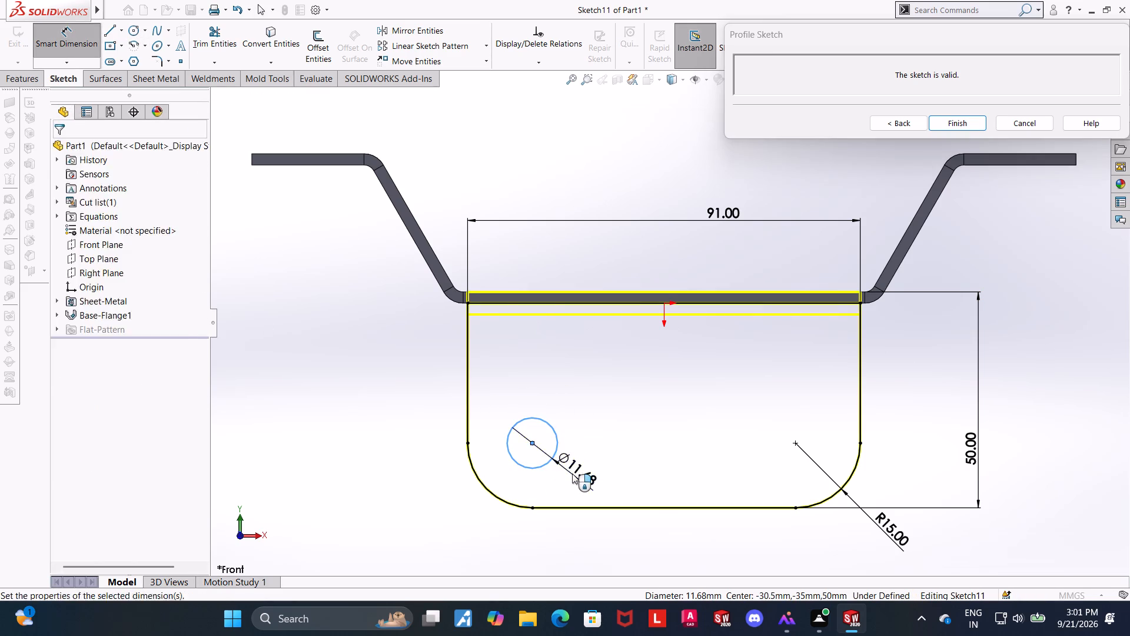
pyautogui.write('12')
pyautogui.press('Return')
pyautogui.press('Escape')
pyautogui.press('Escape')
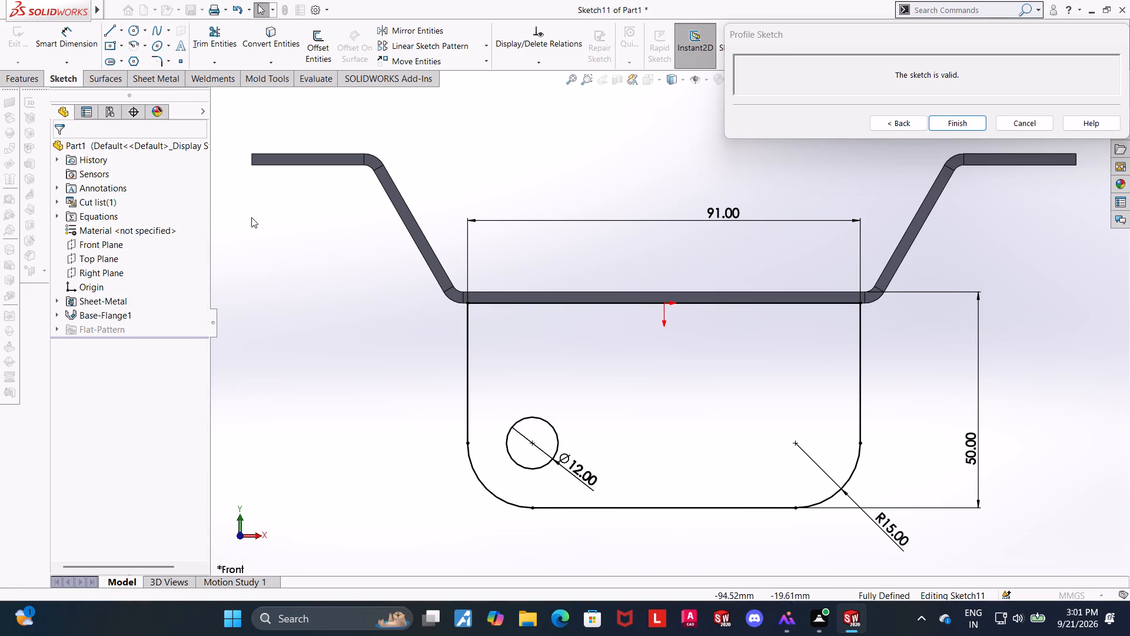
# Draw a second circle centred on the right corner fillet's centre in the flange profile.
pyautogui.click(134, 34)
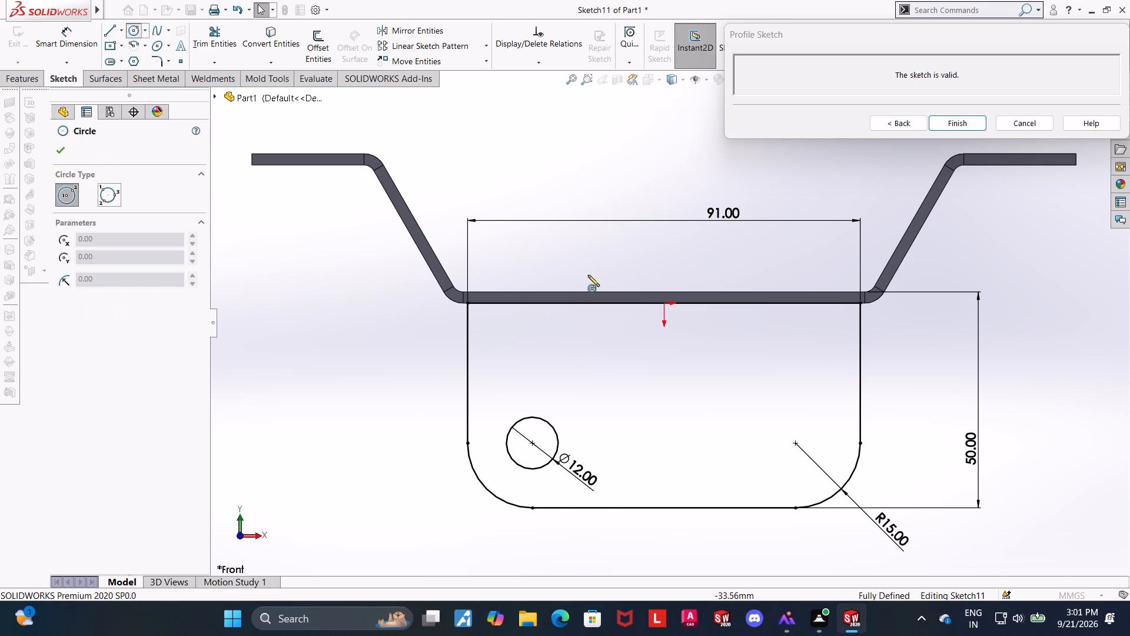
pyautogui.click(798, 444)
pyautogui.click(815, 422)
pyautogui.press('Escape')
pyautogui.press('Escape')
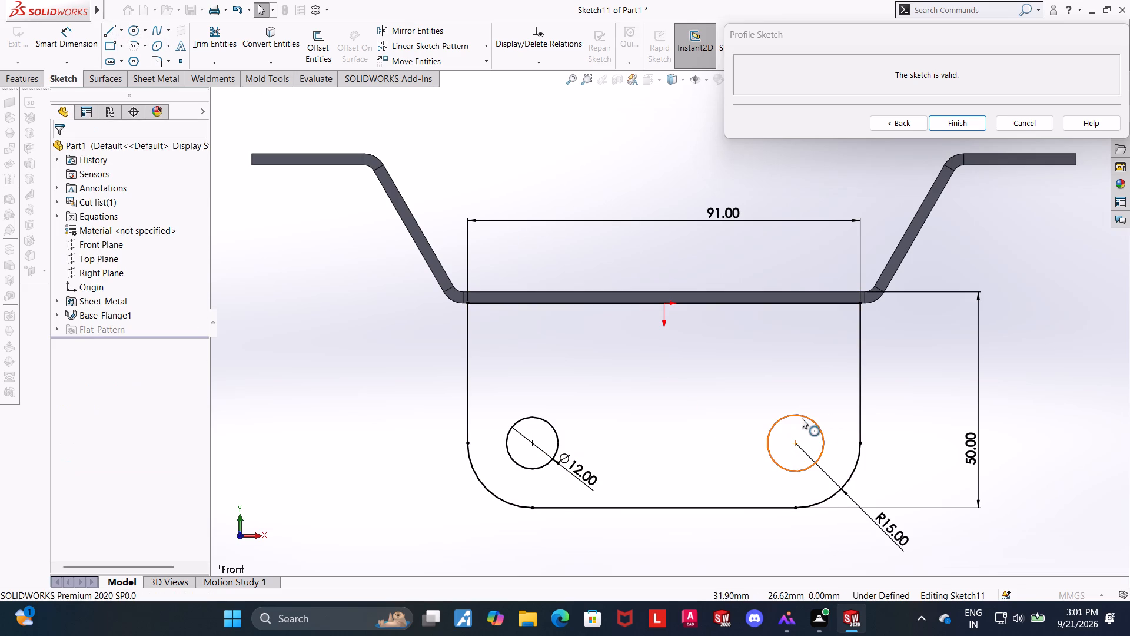
# Add an equal relation between the two circles in the flange profile.
pyautogui.click(802, 418)
pyautogui.keyDown('ctrl'); pyautogui.click(540, 423); pyautogui.keyUp('ctrl')
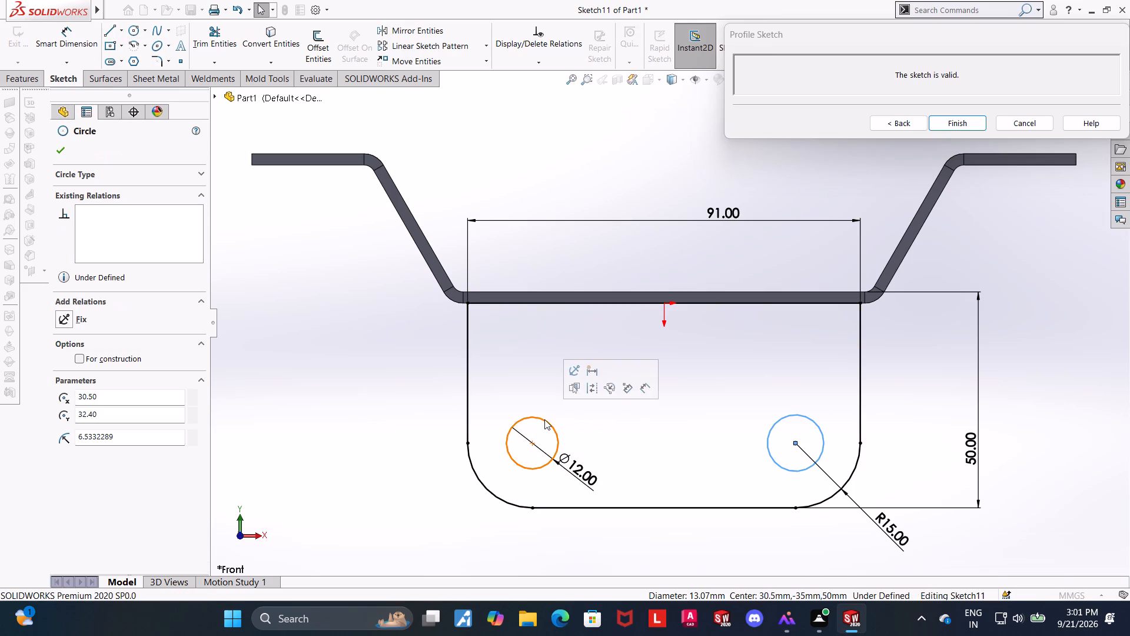
pyautogui.keyDown('ctrl'); pyautogui.click(544, 419); pyautogui.keyUp('ctrl')
pyautogui.click(65, 408)
pyautogui.click(59, 153)
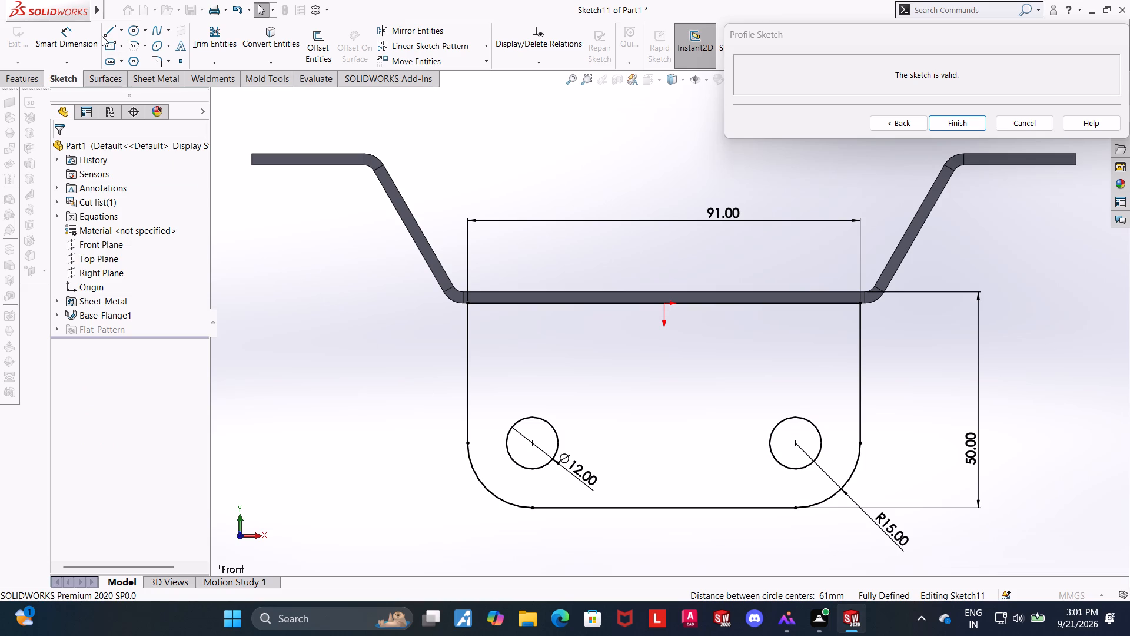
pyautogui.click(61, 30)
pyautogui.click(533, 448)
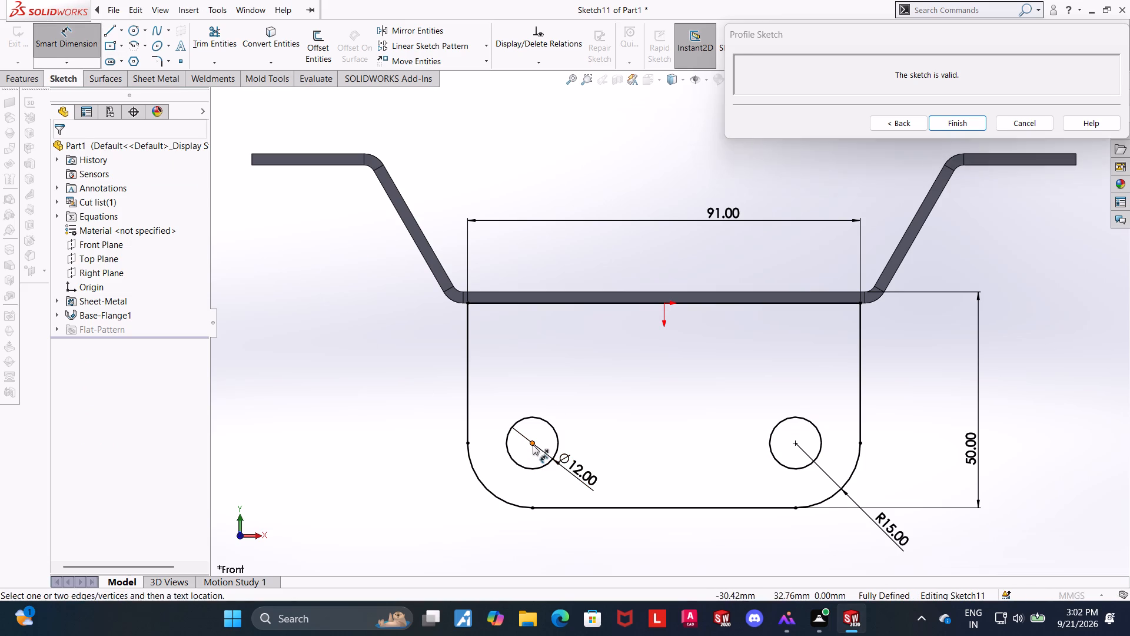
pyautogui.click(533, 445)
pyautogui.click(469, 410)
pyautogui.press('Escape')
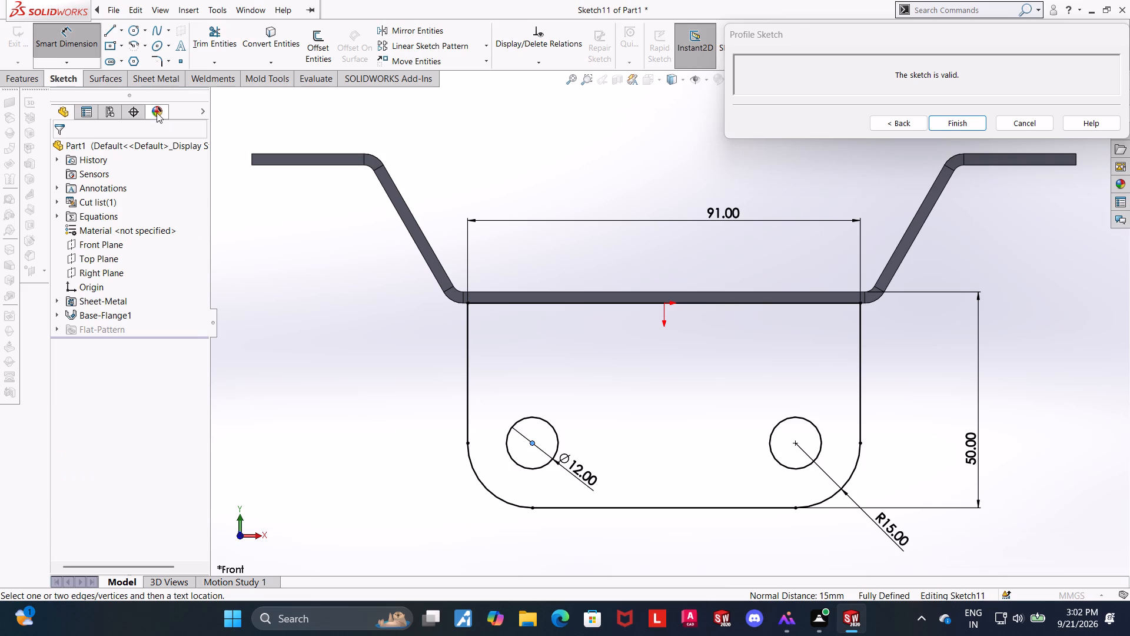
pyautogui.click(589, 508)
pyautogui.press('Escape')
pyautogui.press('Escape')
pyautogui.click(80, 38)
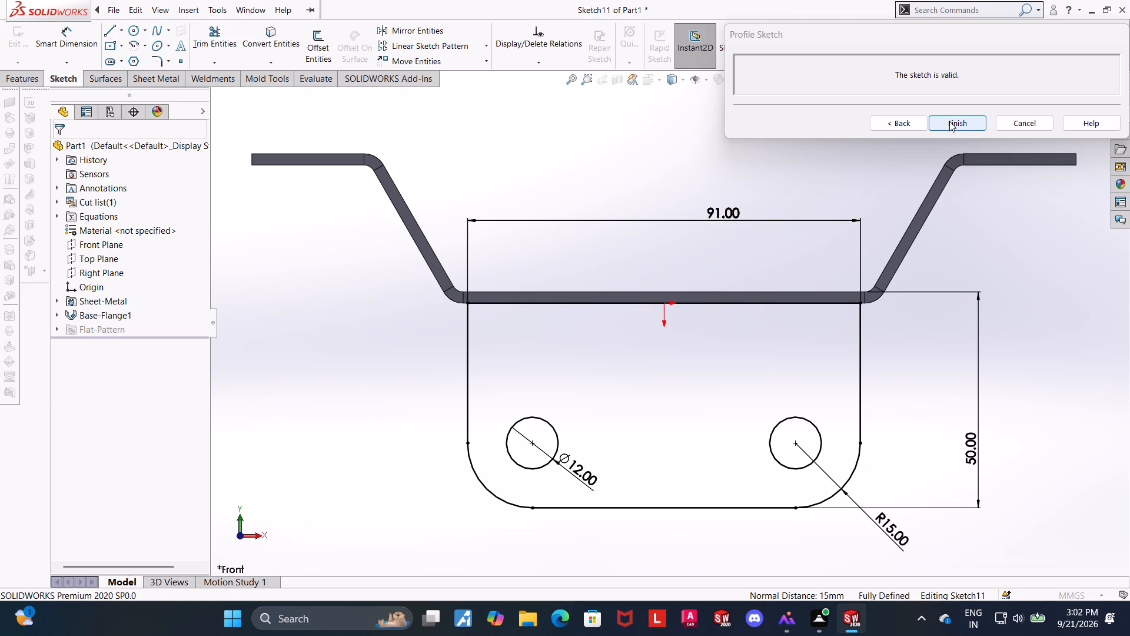
# Return from the profile sketch to the edge flange settings, set the flange position to Material Inside, and complete the flange.
pyautogui.click(908, 122)
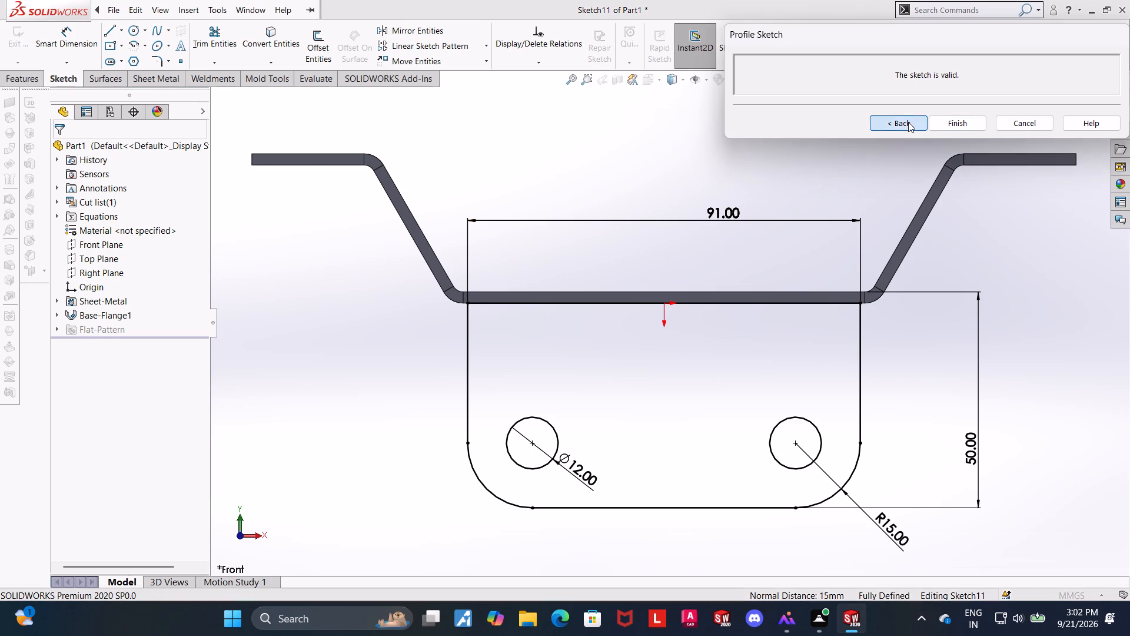
pyautogui.moveTo(1027, 307); pyautogui.dragTo(972, 327, button='middle')
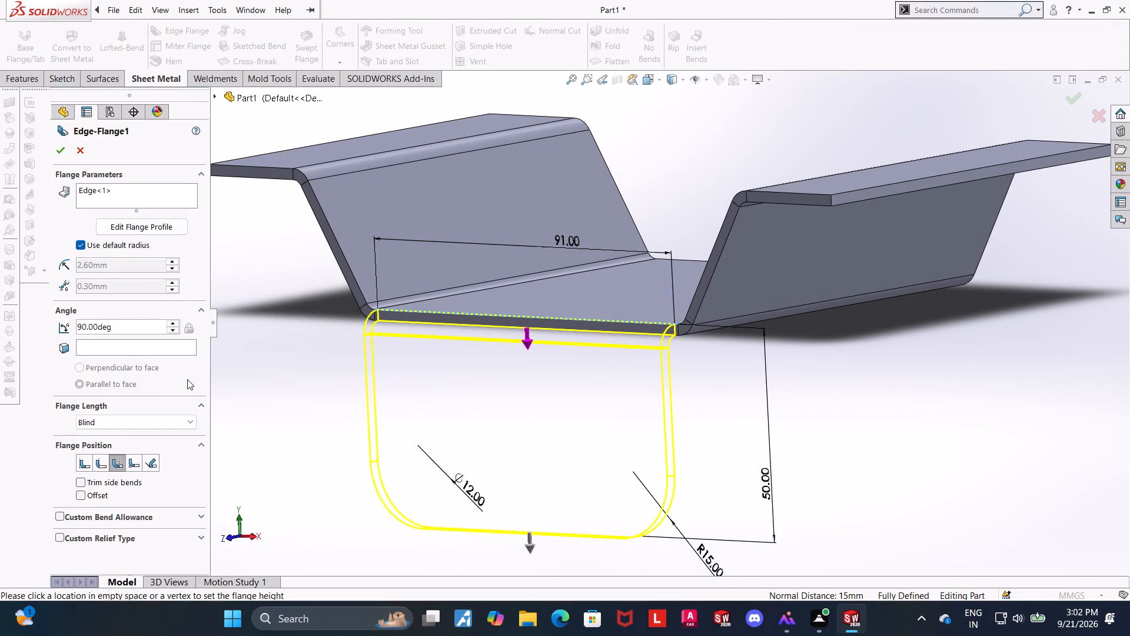
pyautogui.moveTo(288, 451); pyautogui.dragTo(321, 503, button='middle')
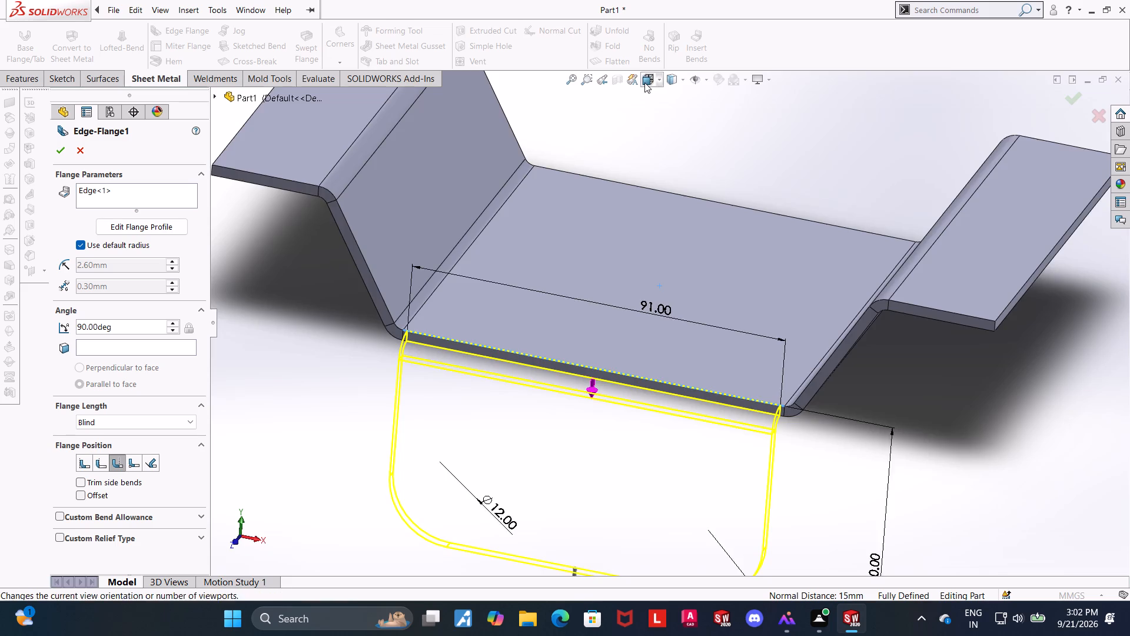
pyautogui.click(644, 82)
pyautogui.click(524, 291)
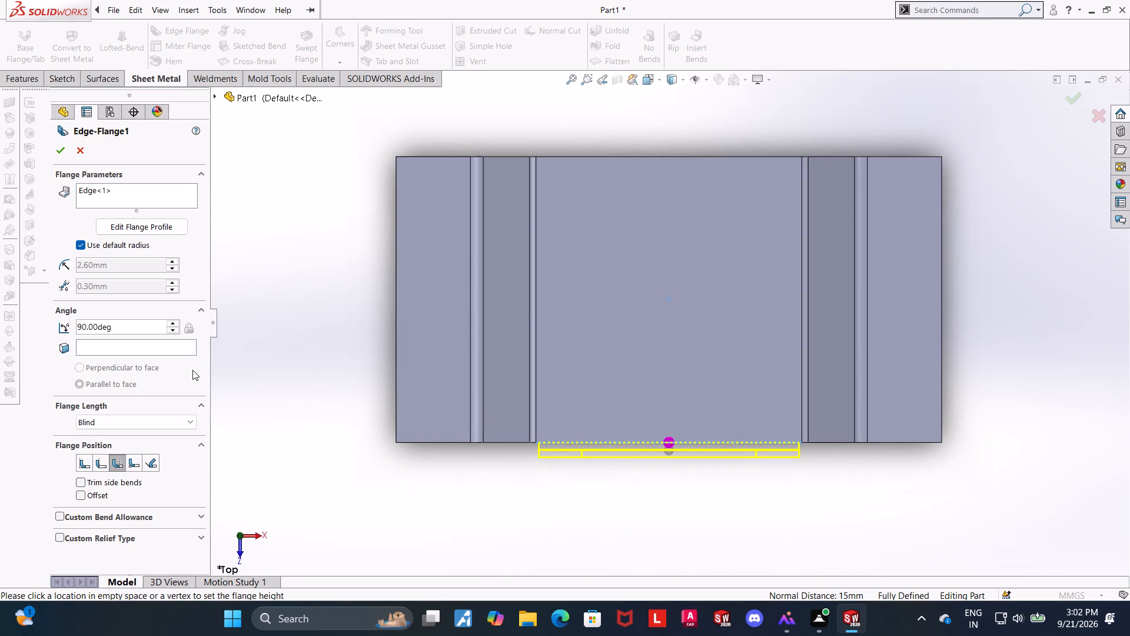
pyautogui.click(81, 466)
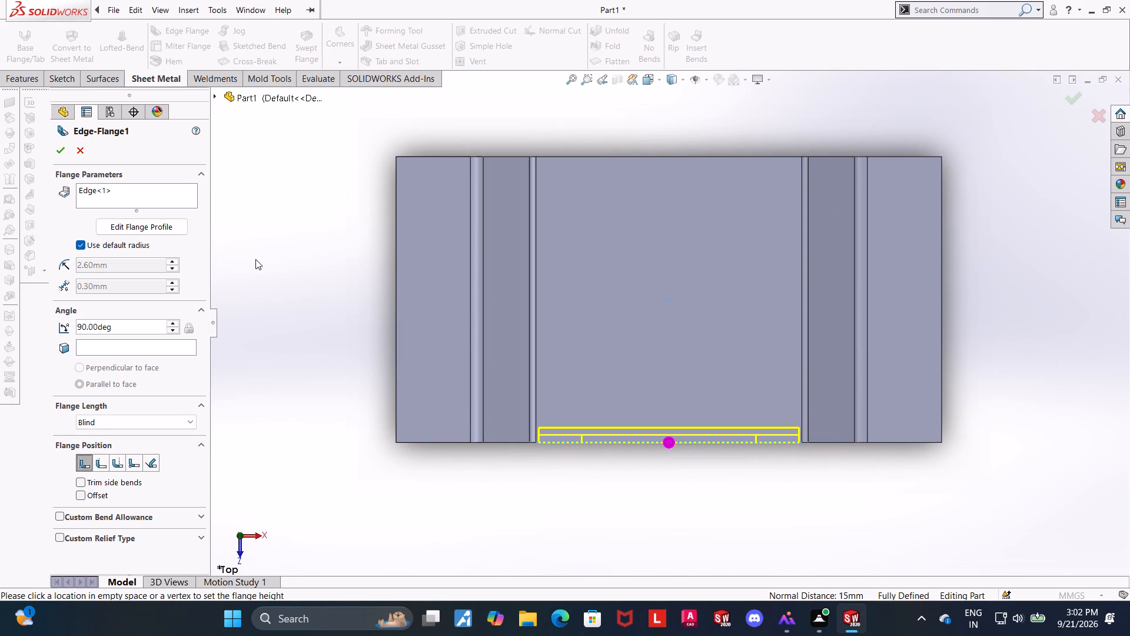
pyautogui.click(54, 151)
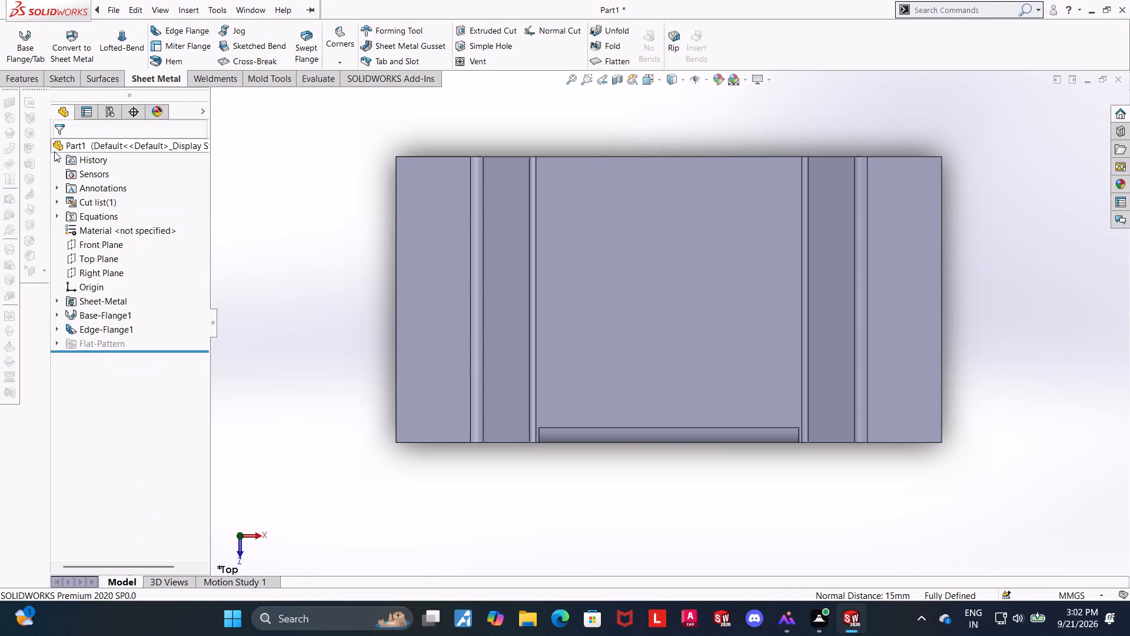
# Examine the finished edge flange, its bend, rounded corners and two holes from different angles.
pyautogui.click(818, 529)
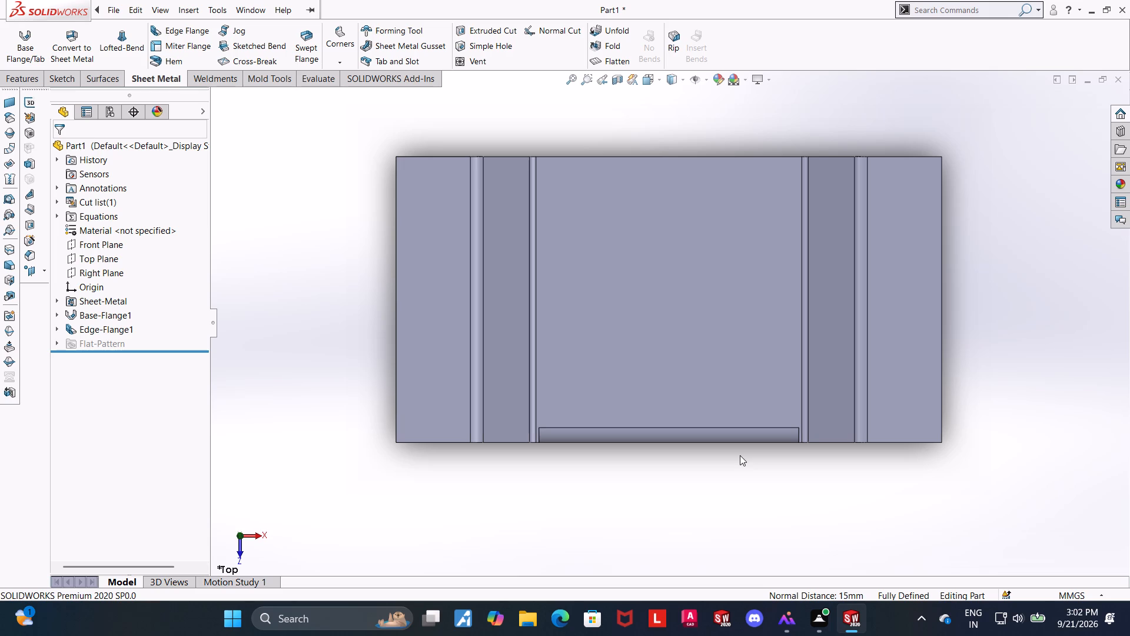
pyautogui.moveTo(692, 485); pyautogui.dragTo(698, 357, button='middle')
pyautogui.scroll(-1, 698, 357)
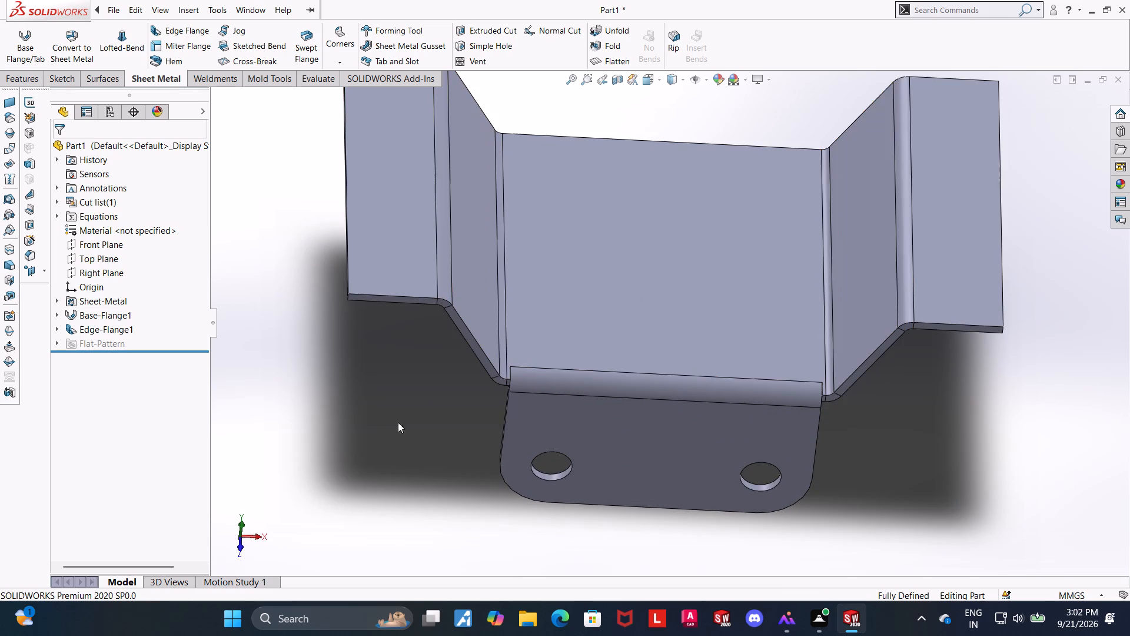
pyautogui.click(953, 459)
pyautogui.moveTo(904, 412); pyautogui.dragTo(909, 327, button='middle')
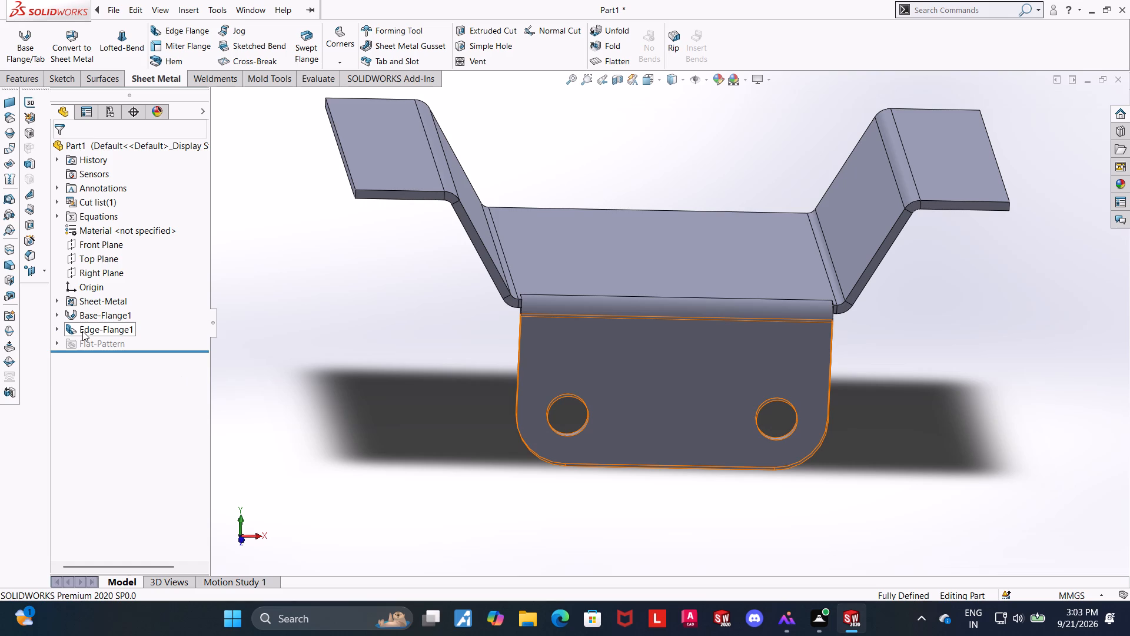
pyautogui.click(981, 382)
pyautogui.click(611, 280)
pyautogui.click(404, 352)
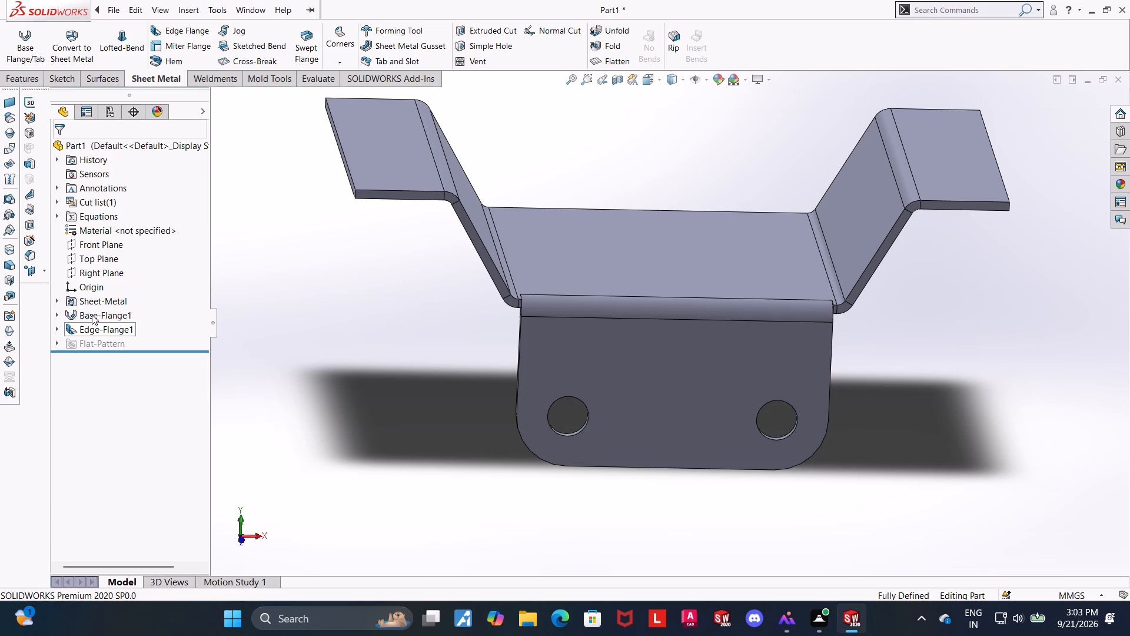
# Open the base flange's Sketch1 for editing in the front view.
pyautogui.click(92, 314)
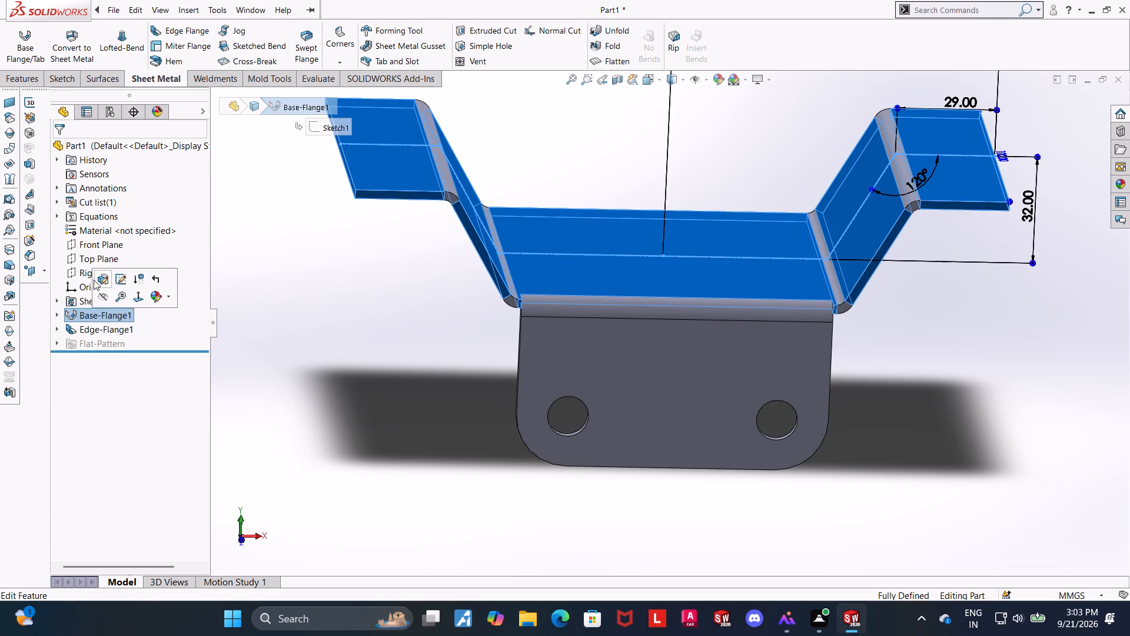
pyautogui.scroll(5, 710, 340)
pyautogui.scroll(-3, 743, 282)
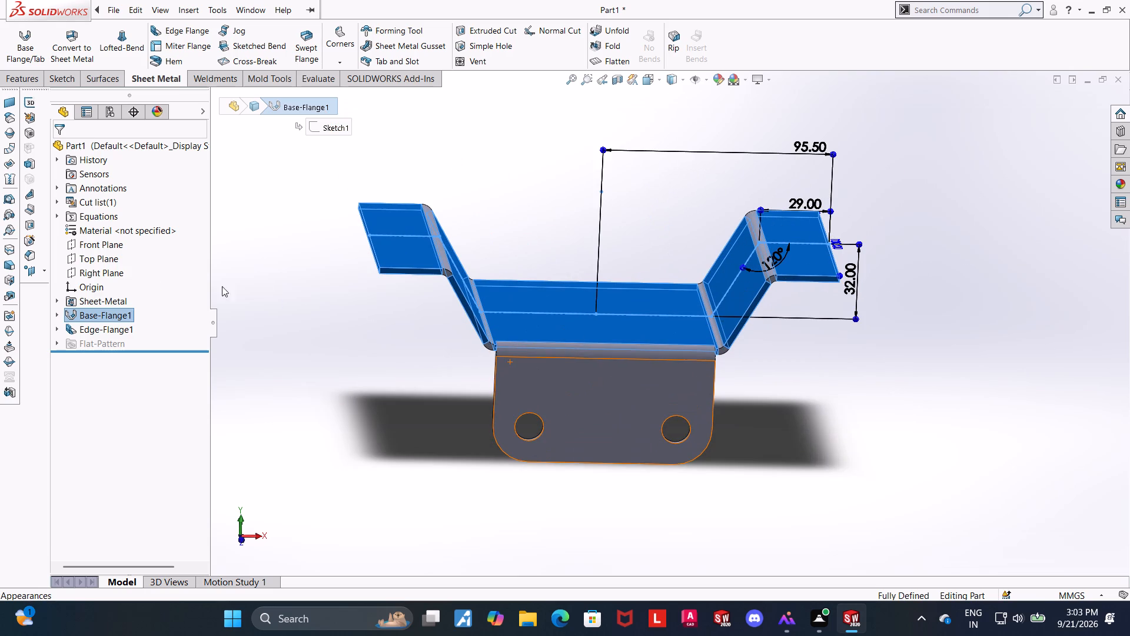
pyautogui.click(77, 313)
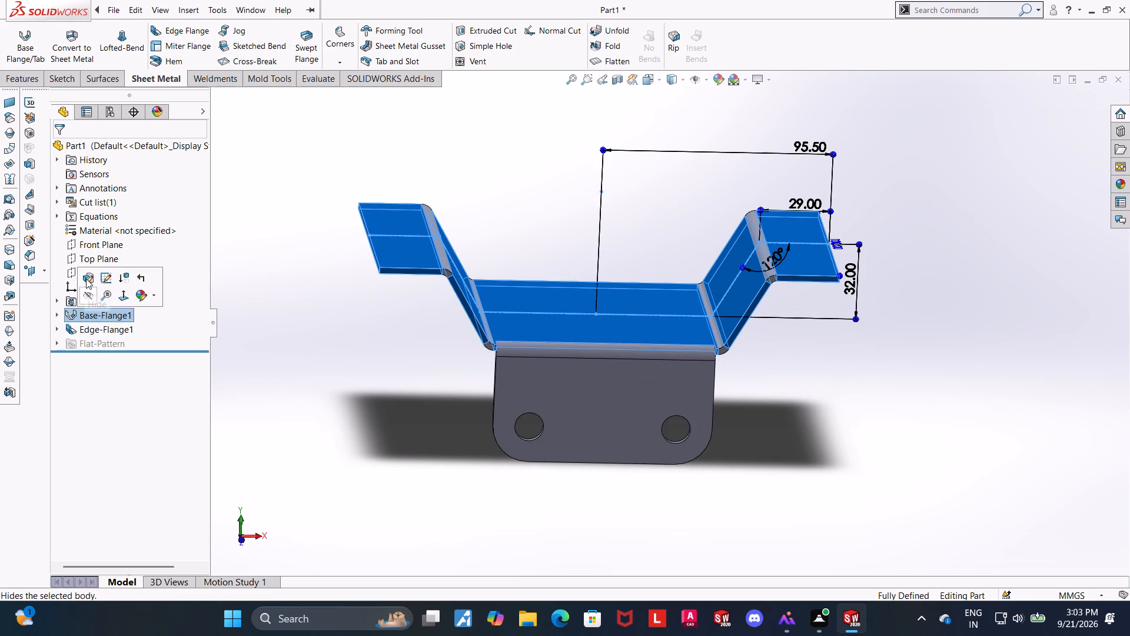
pyautogui.click(58, 315)
pyautogui.click(98, 332)
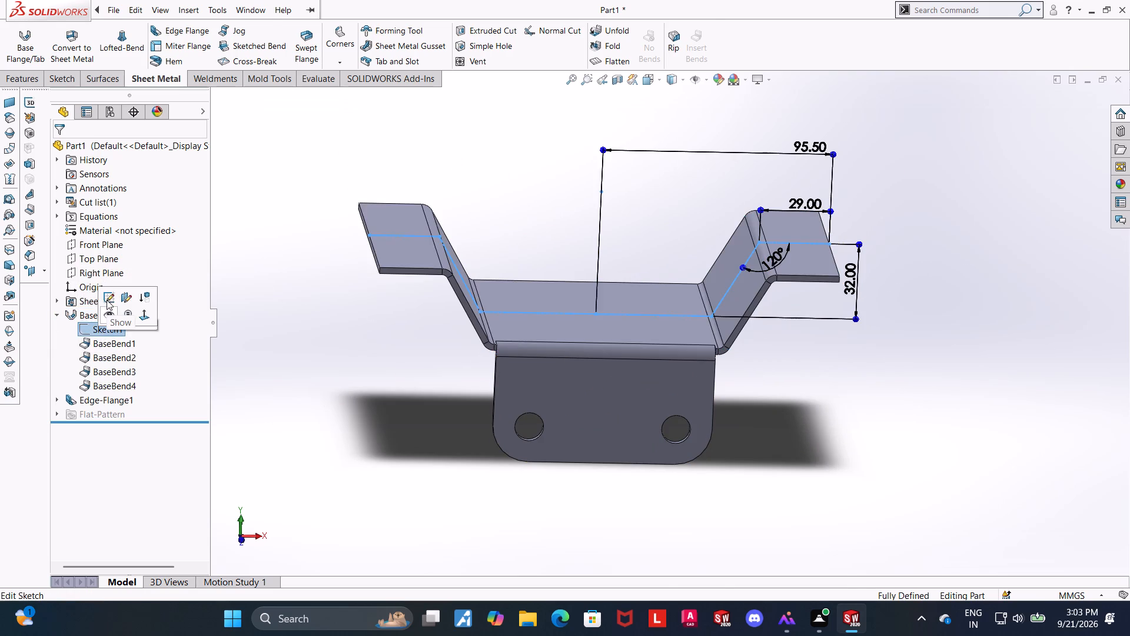
pyautogui.click(107, 300)
pyautogui.click(95, 314)
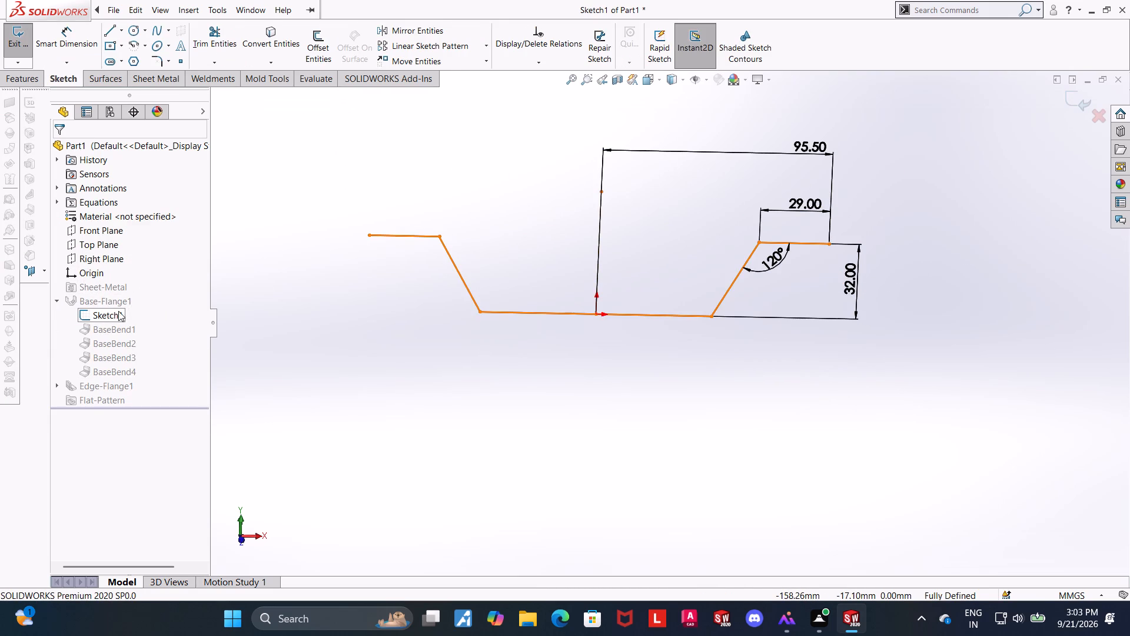
pyautogui.click(116, 312)
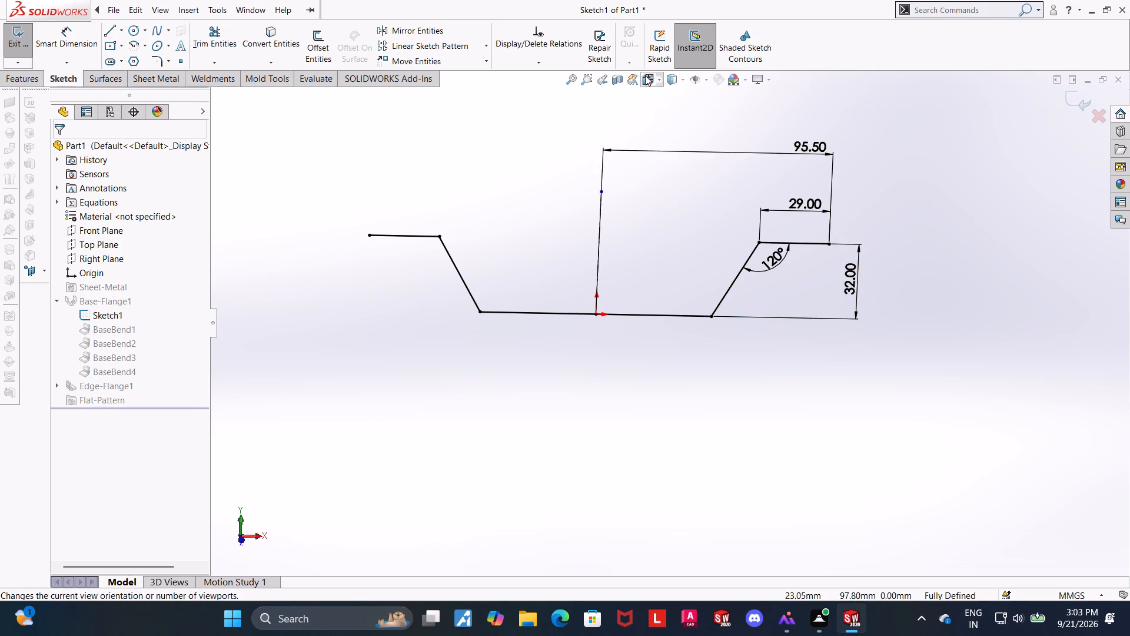
pyautogui.click(645, 75)
pyautogui.click(559, 350)
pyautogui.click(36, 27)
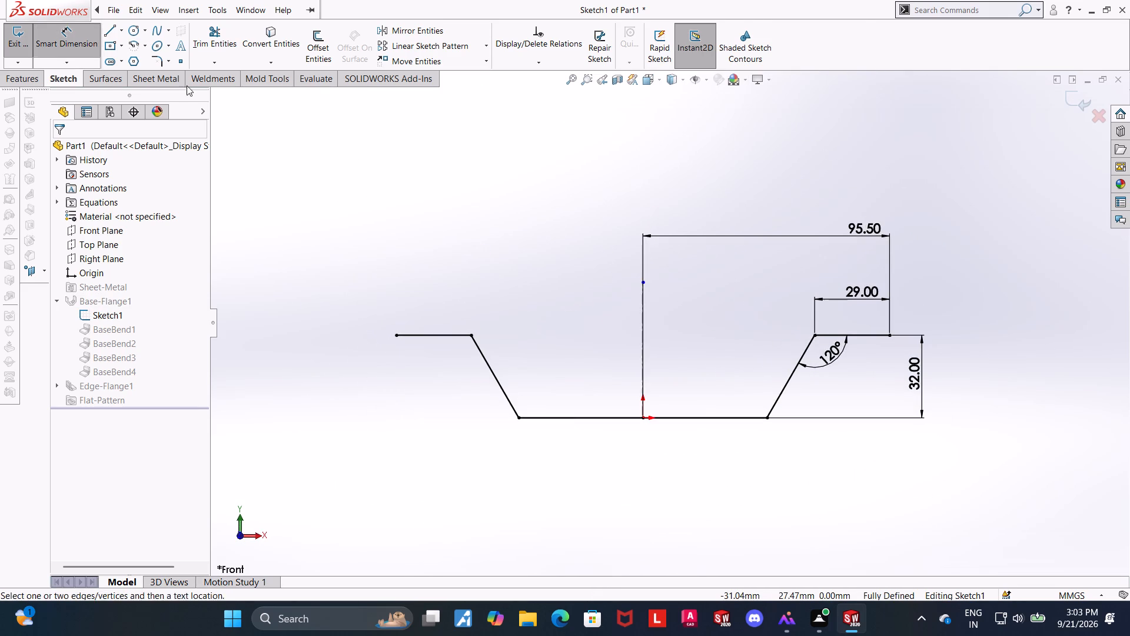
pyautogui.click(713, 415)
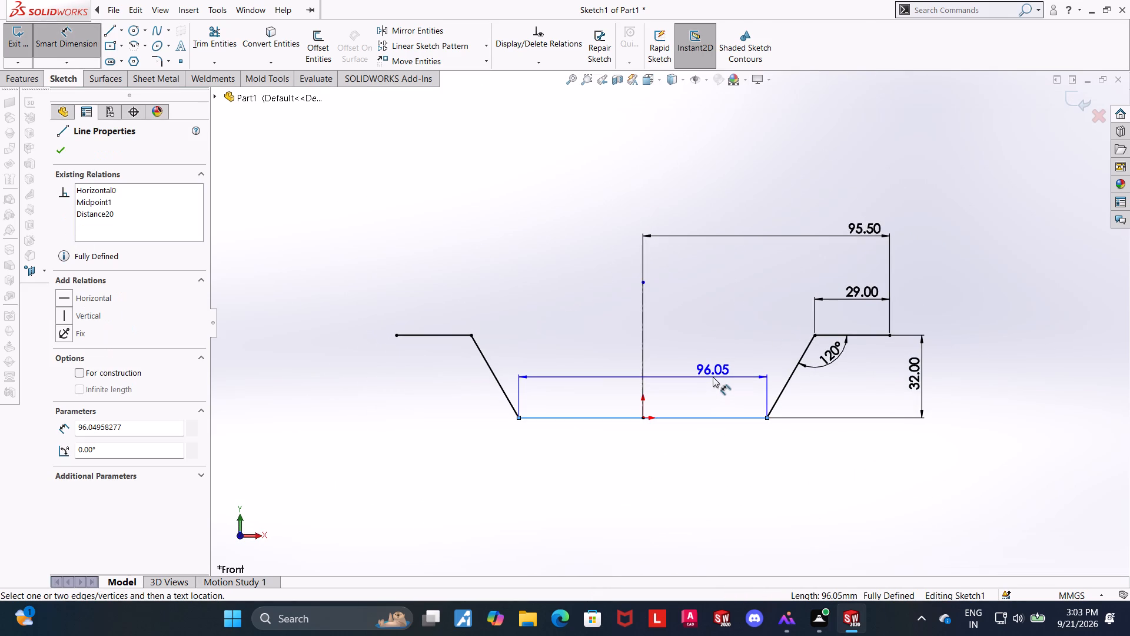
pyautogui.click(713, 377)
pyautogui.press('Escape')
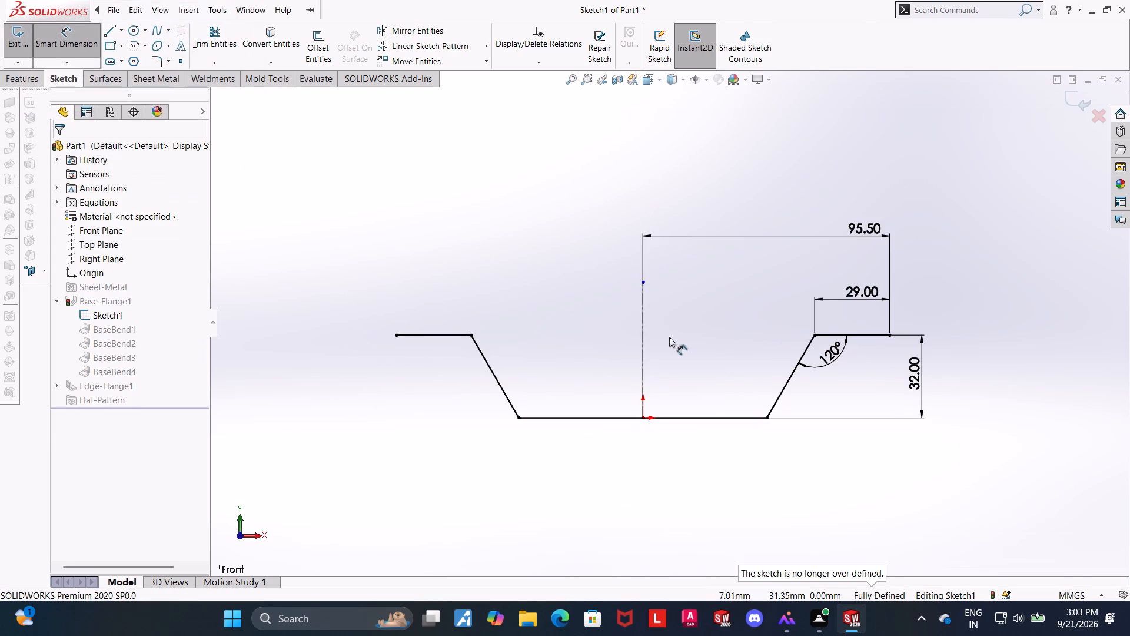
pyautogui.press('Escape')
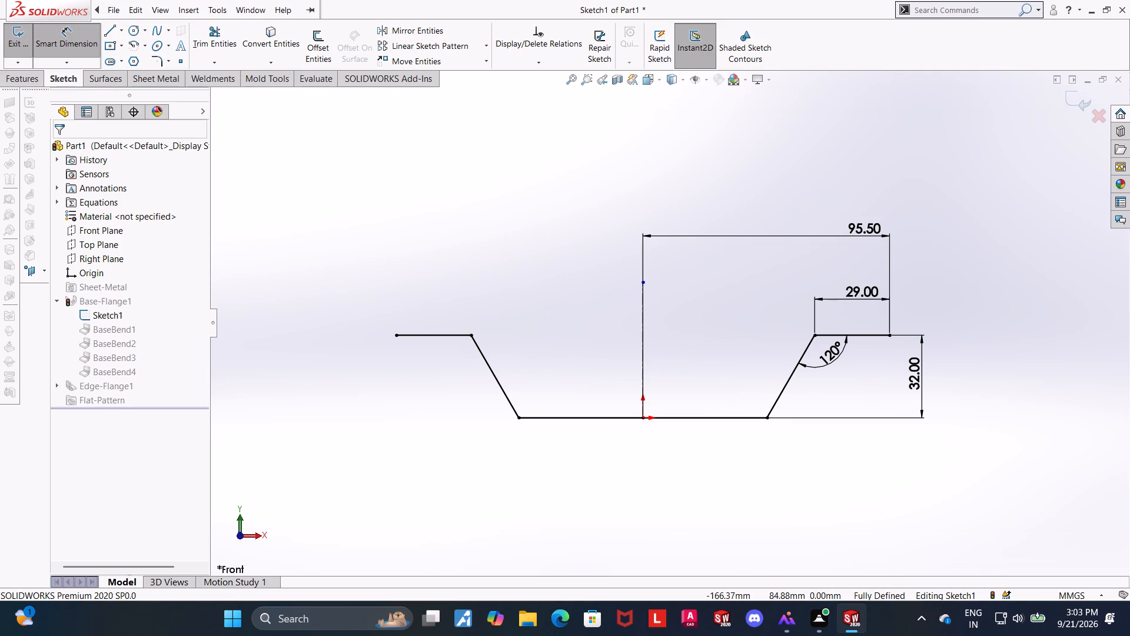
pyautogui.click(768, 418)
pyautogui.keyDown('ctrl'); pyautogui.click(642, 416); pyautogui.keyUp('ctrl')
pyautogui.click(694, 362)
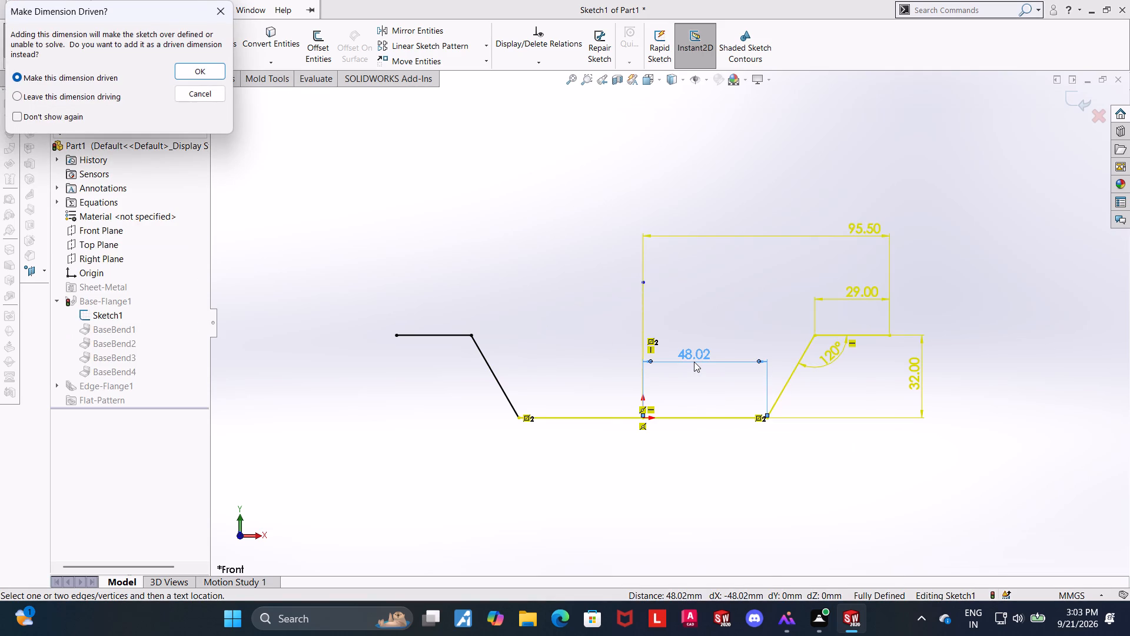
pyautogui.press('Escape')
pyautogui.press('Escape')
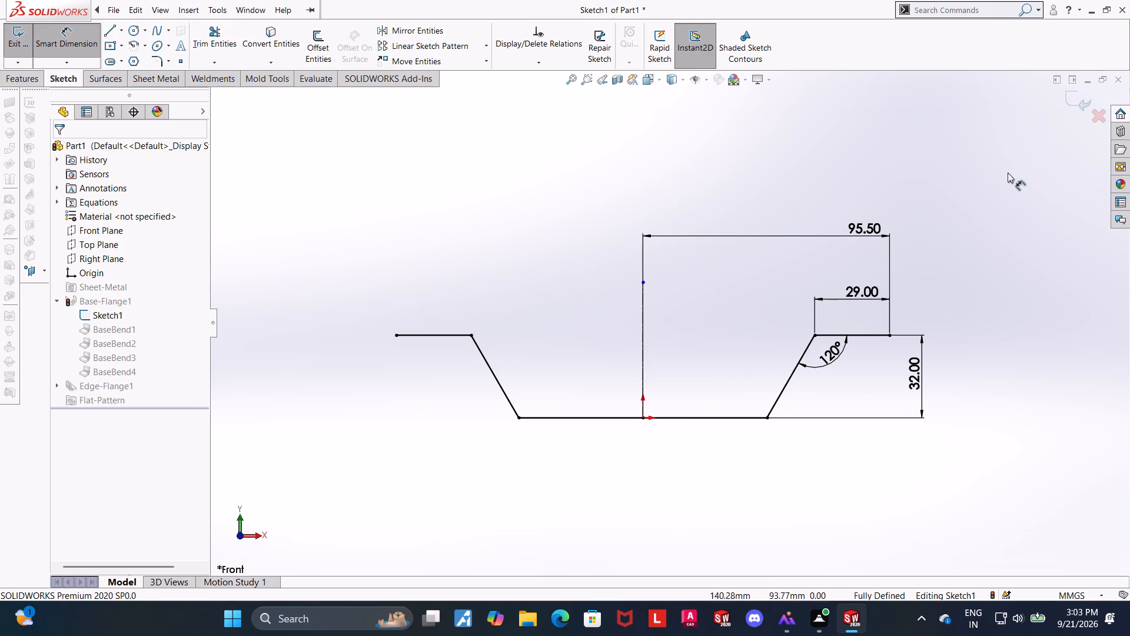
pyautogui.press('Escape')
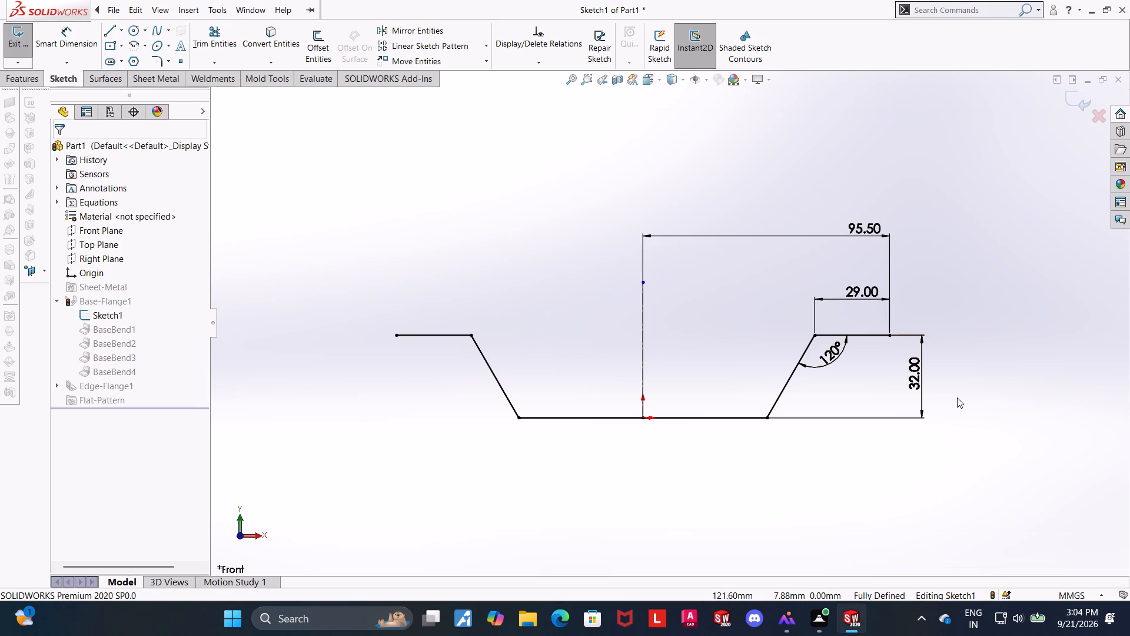
# Delete the 32 mm height dimension from the base flange sketch.
pyautogui.rightClick(916, 383)
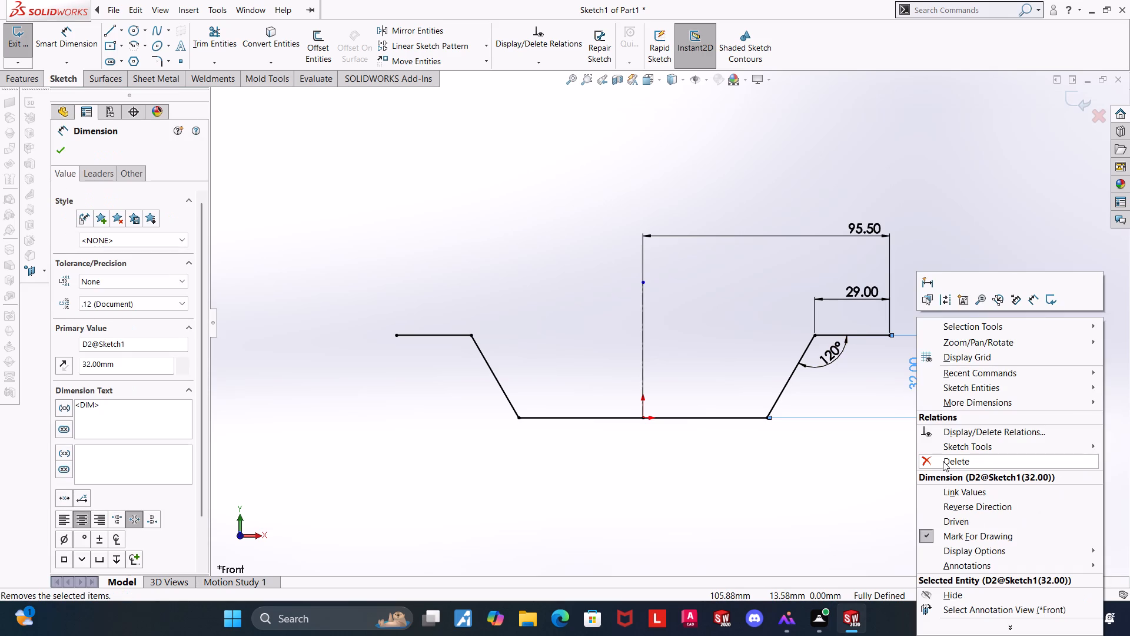
pyautogui.click(943, 461)
# Dimension the distance from the origin to the right end of the base flange sketch's bottom line as 91 mm.
pyautogui.click(70, 39)
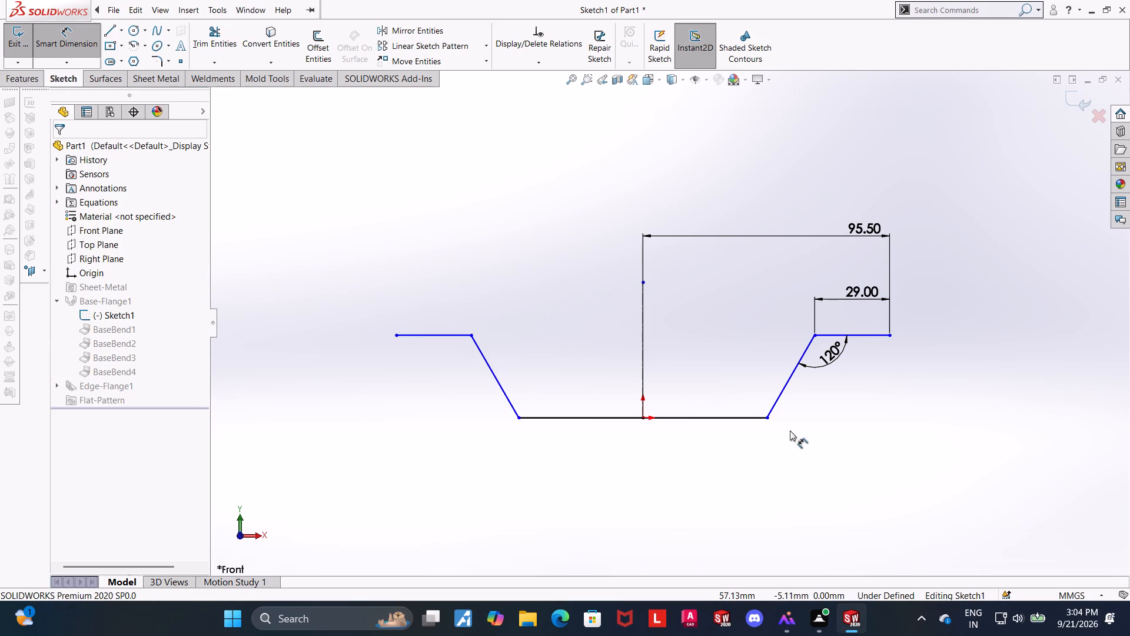
pyautogui.click(766, 418)
pyautogui.click(643, 419)
pyautogui.click(710, 379)
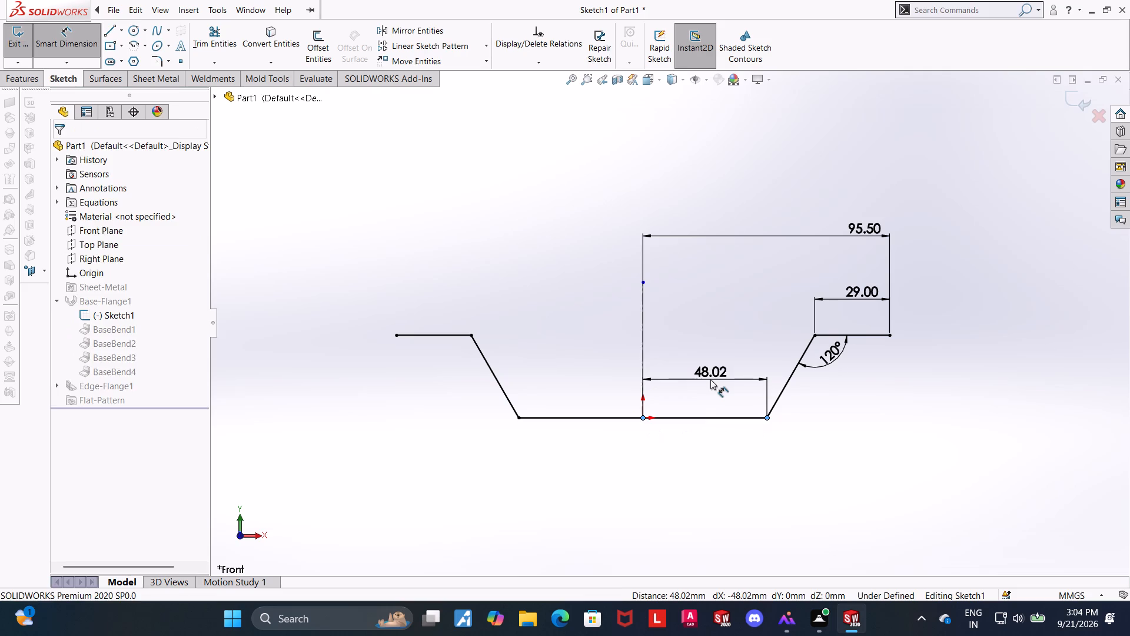
pyautogui.write('91')
pyautogui.press('Return')
pyautogui.press('Escape')
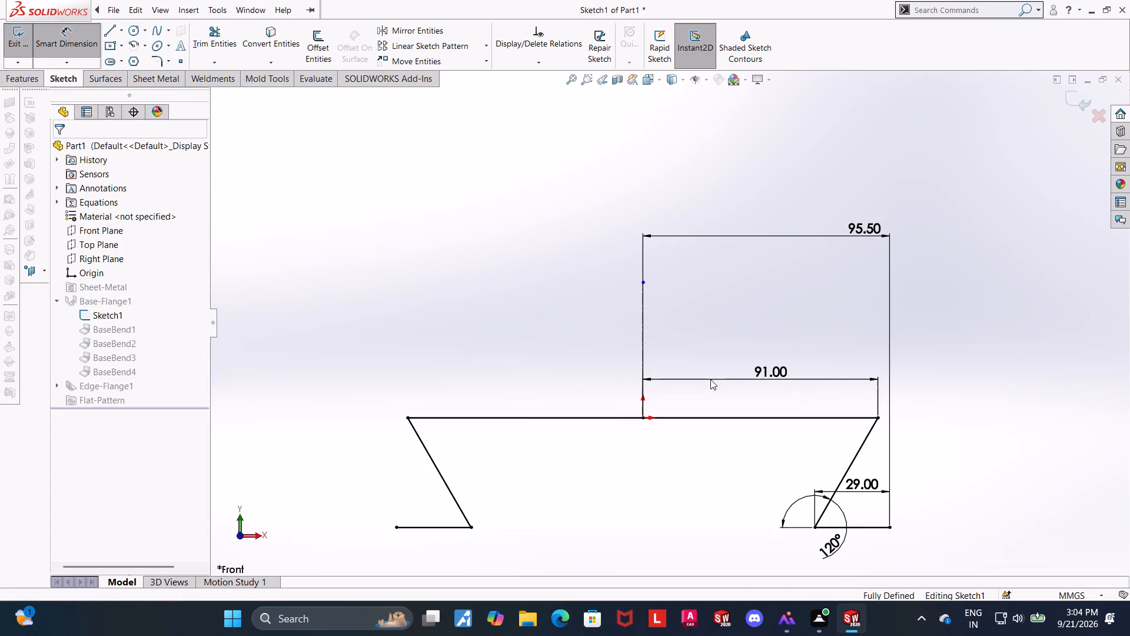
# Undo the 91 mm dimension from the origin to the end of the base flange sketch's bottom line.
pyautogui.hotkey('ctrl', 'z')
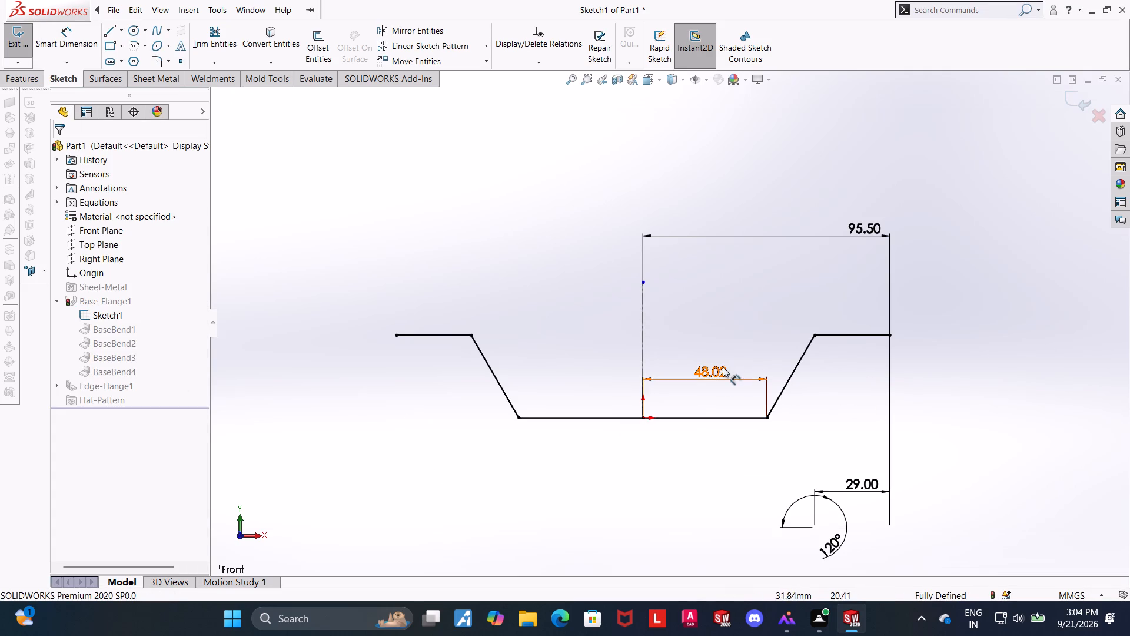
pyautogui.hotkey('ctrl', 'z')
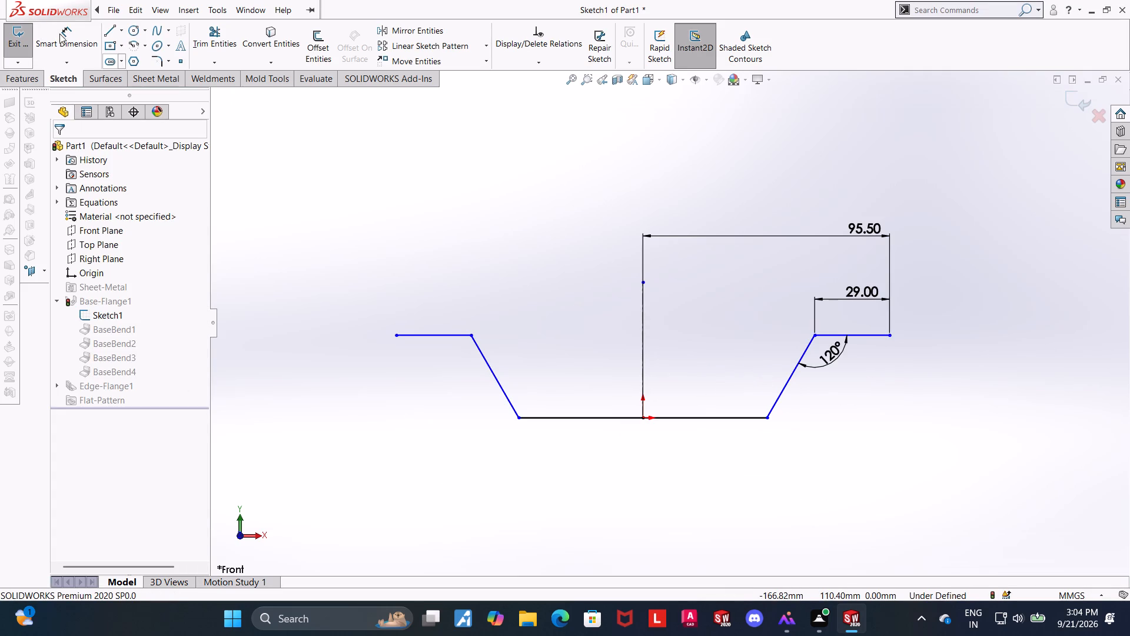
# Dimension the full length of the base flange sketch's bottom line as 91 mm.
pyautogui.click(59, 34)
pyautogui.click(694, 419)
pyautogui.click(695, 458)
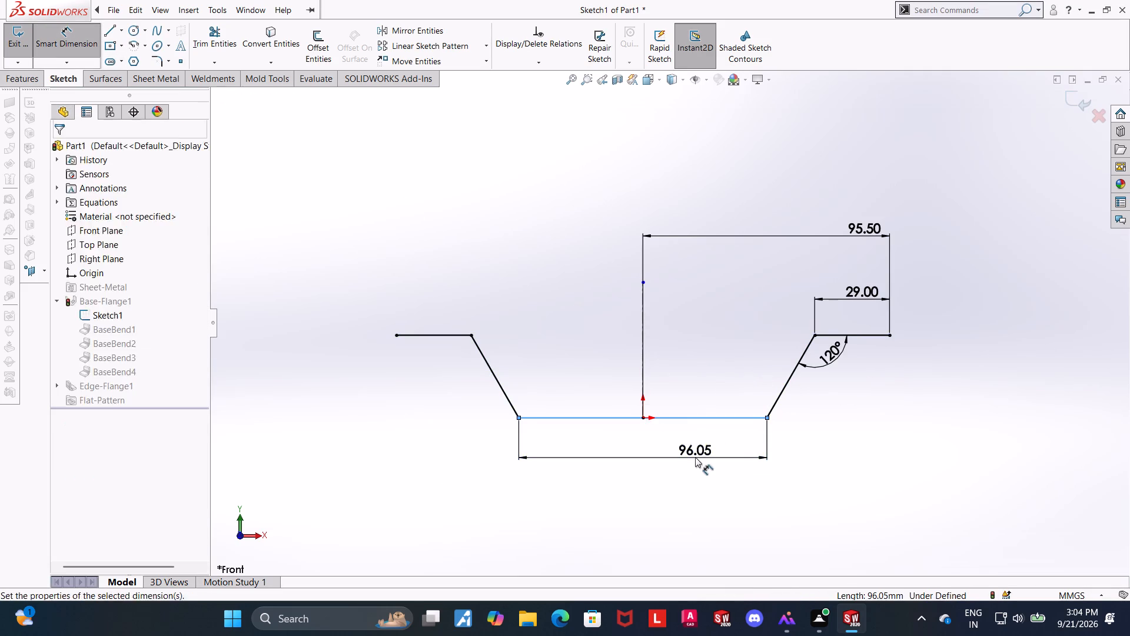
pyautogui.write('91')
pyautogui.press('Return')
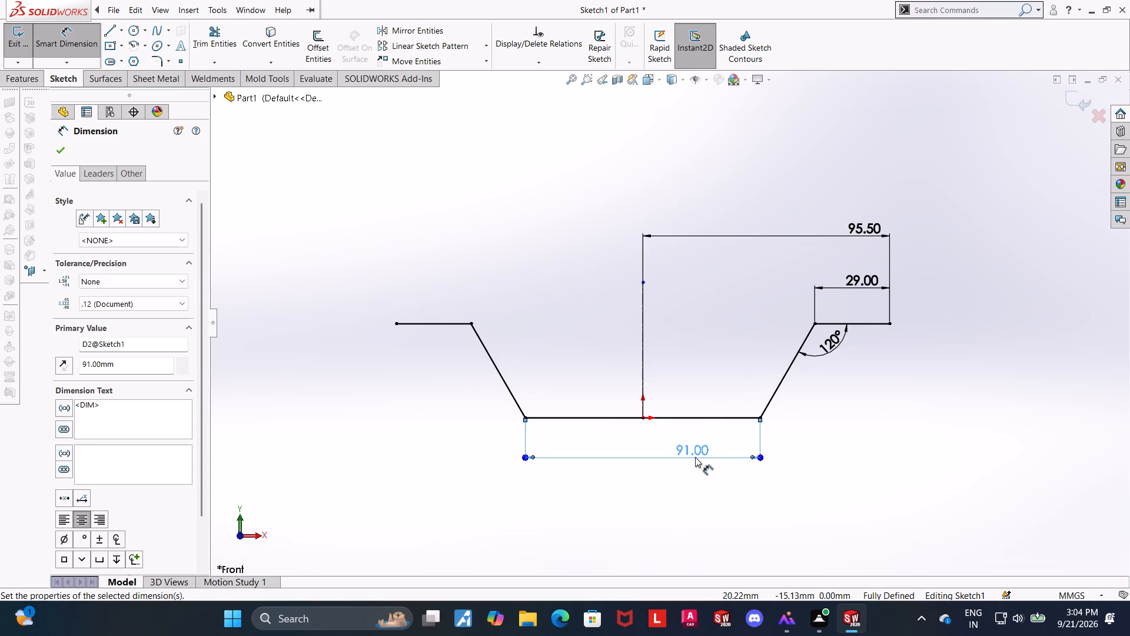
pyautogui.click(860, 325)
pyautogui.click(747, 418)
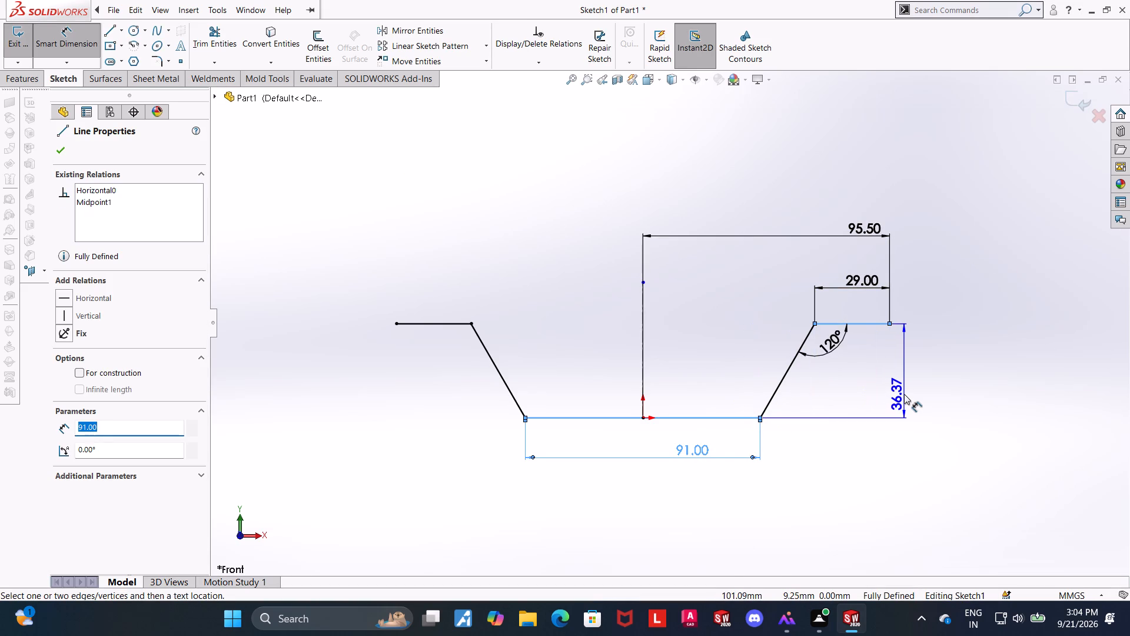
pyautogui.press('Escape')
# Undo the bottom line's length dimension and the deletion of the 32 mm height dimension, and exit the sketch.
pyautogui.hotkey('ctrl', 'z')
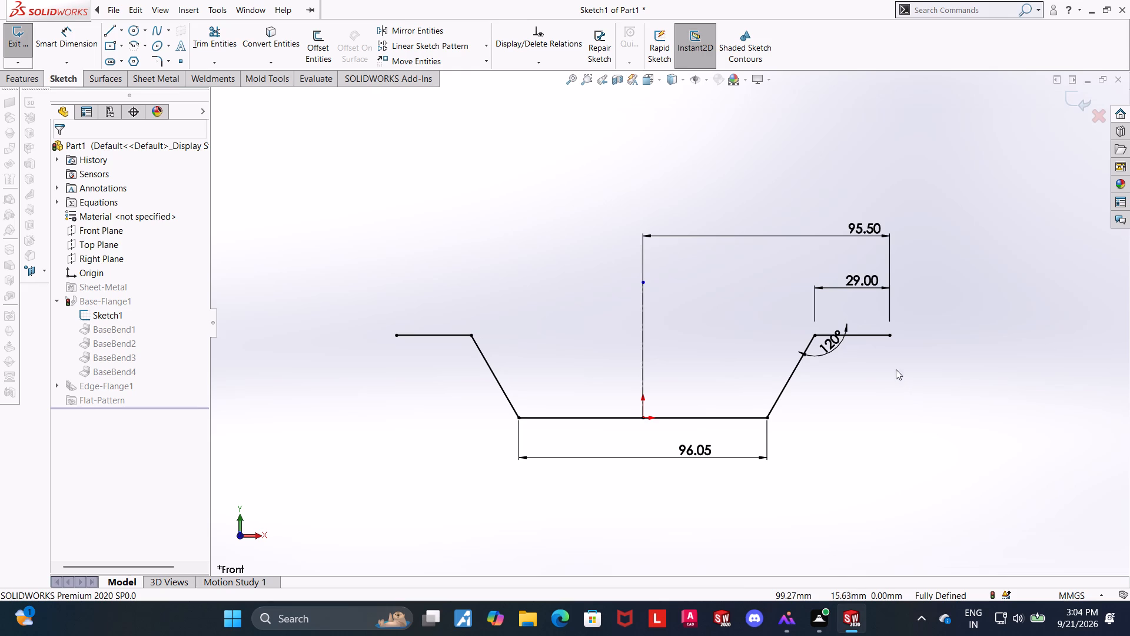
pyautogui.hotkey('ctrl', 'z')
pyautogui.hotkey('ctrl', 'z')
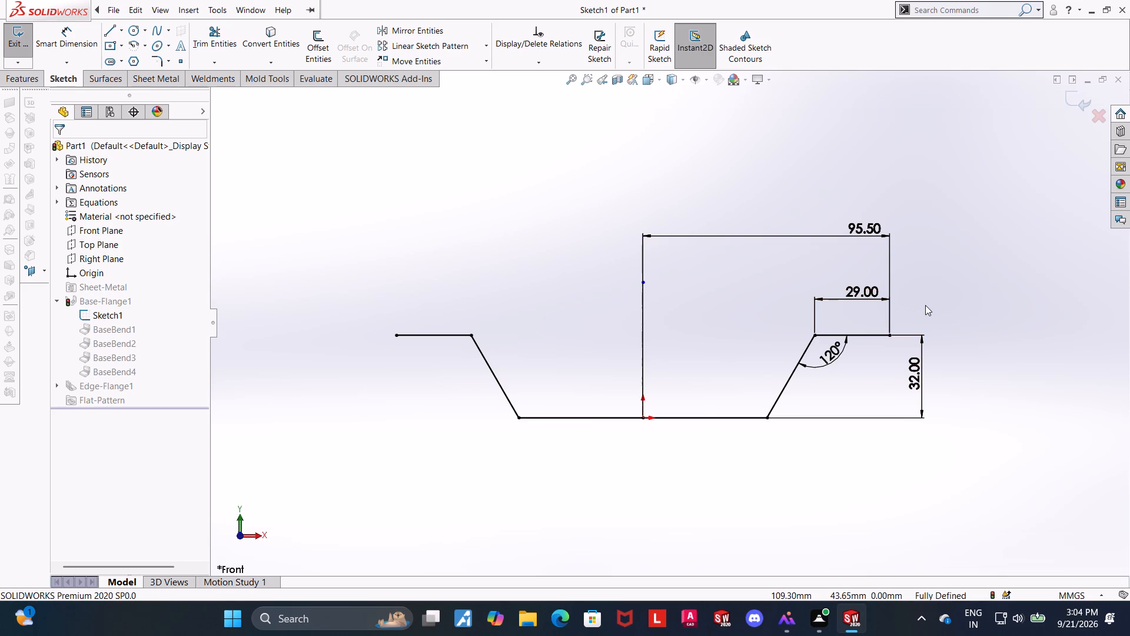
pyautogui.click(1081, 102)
# Review the base flange's feature settings and preview, and close them without applying changes.
pyautogui.middleClick(974, 225)
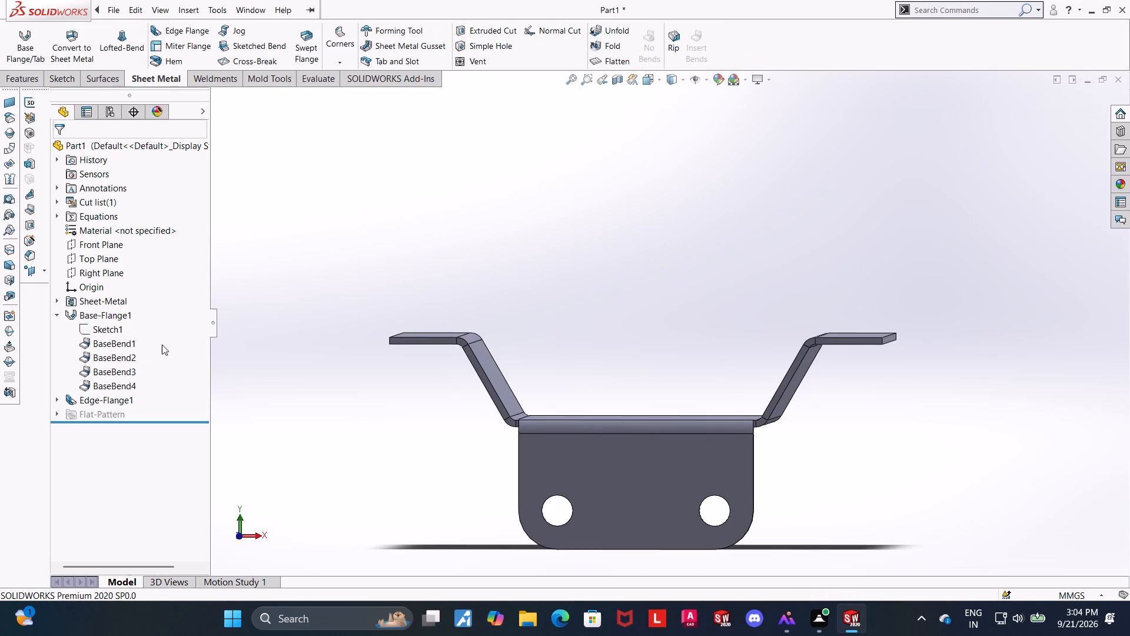
pyautogui.click(55, 312)
pyautogui.click(77, 317)
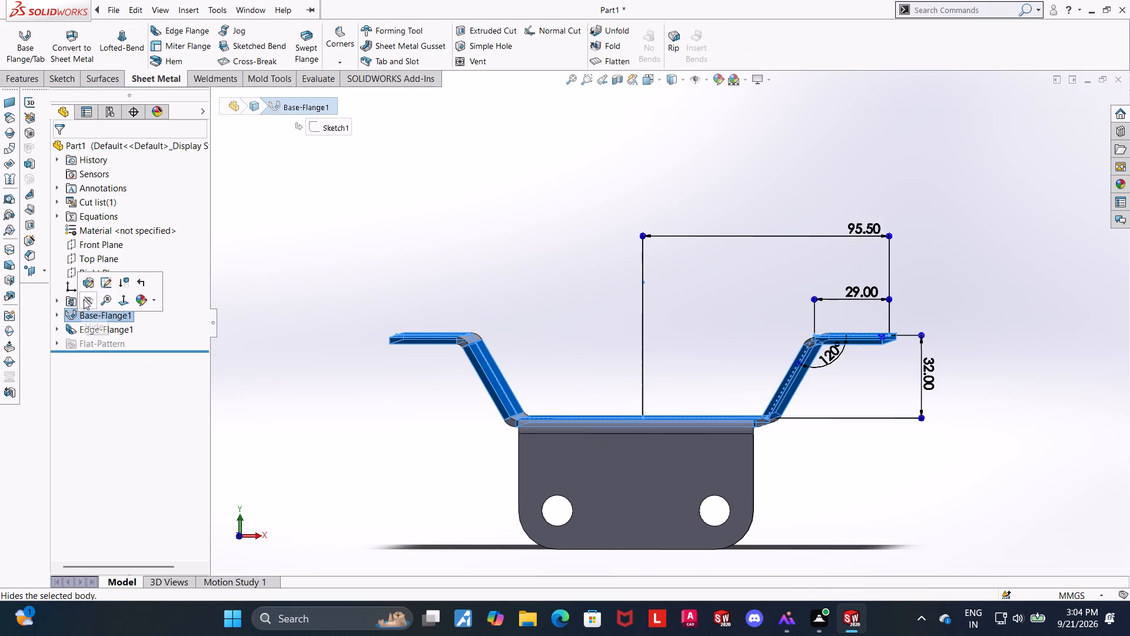
pyautogui.click(88, 286)
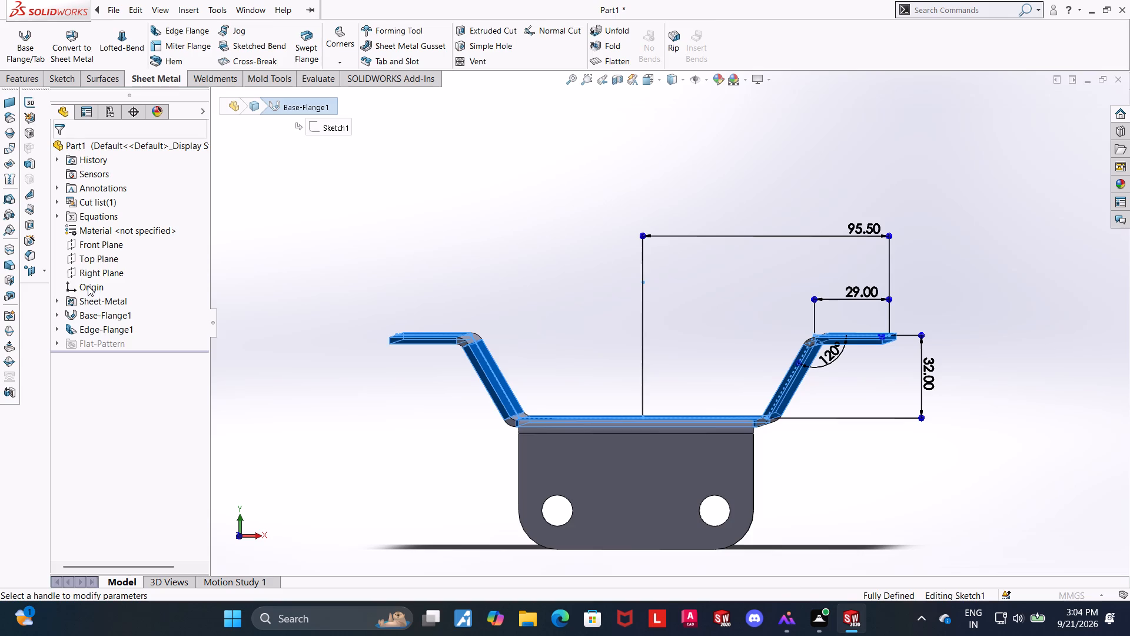
pyautogui.moveTo(305, 343); pyautogui.dragTo(308, 369, button='middle')
pyautogui.scroll(1, 307, 359)
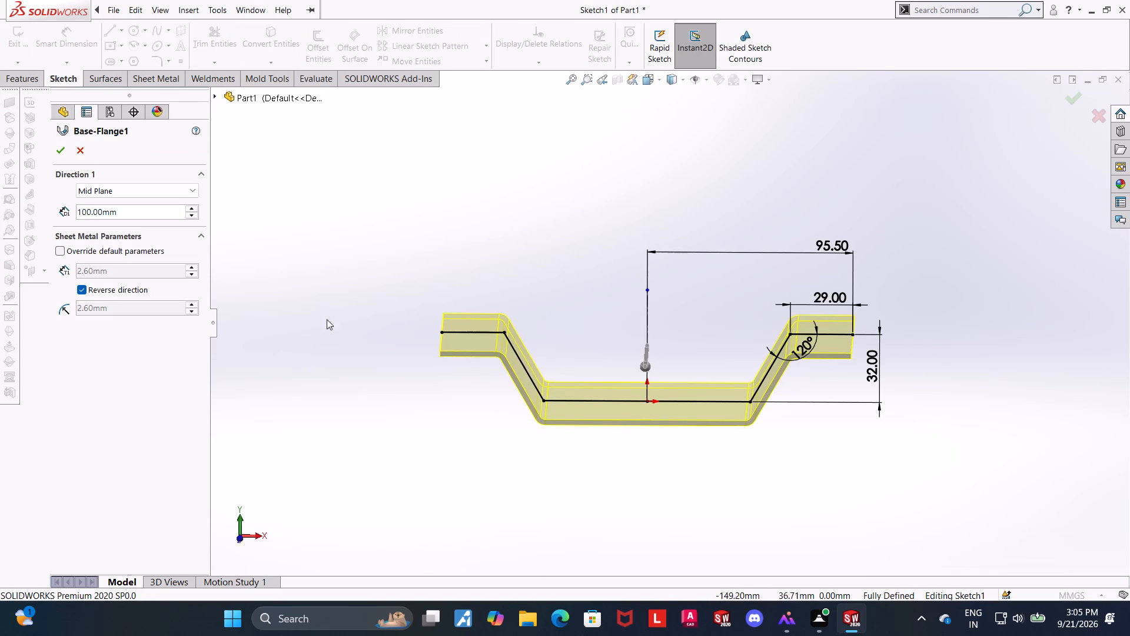
pyautogui.moveTo(325, 292); pyautogui.dragTo(331, 262, button='middle')
pyautogui.scroll(1, 331, 259)
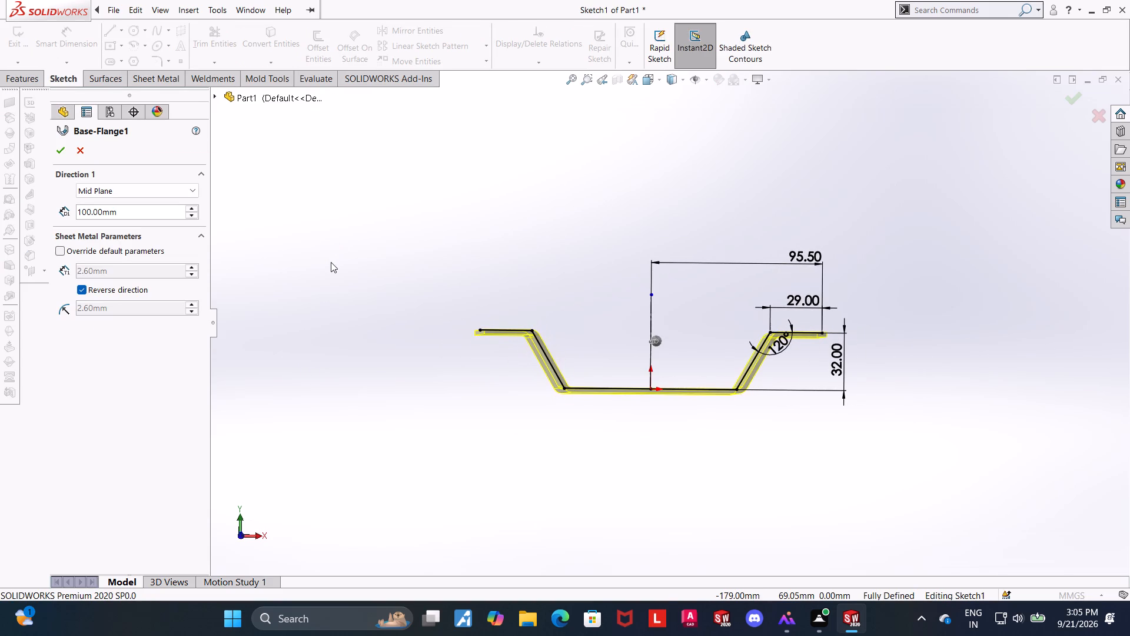
pyautogui.scroll(-1, 331, 266)
pyautogui.click(76, 151)
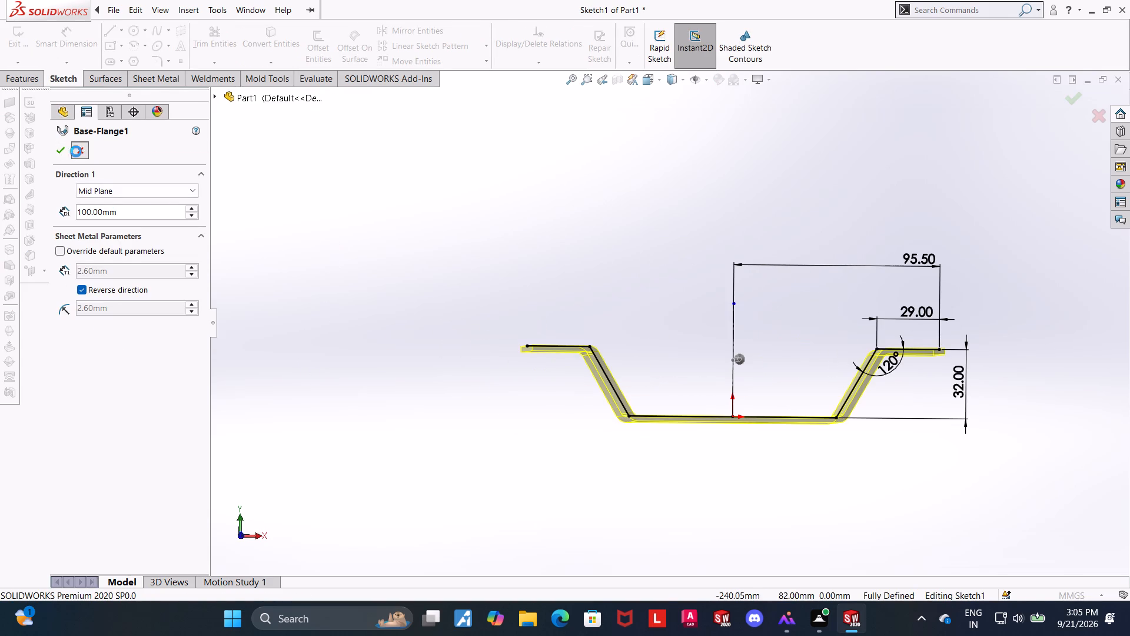
pyautogui.click(517, 461)
# Examine the corner where the edge flange's bend meets the base flange's lower right bend.
pyautogui.moveTo(488, 414); pyautogui.dragTo(468, 438, button='middle')
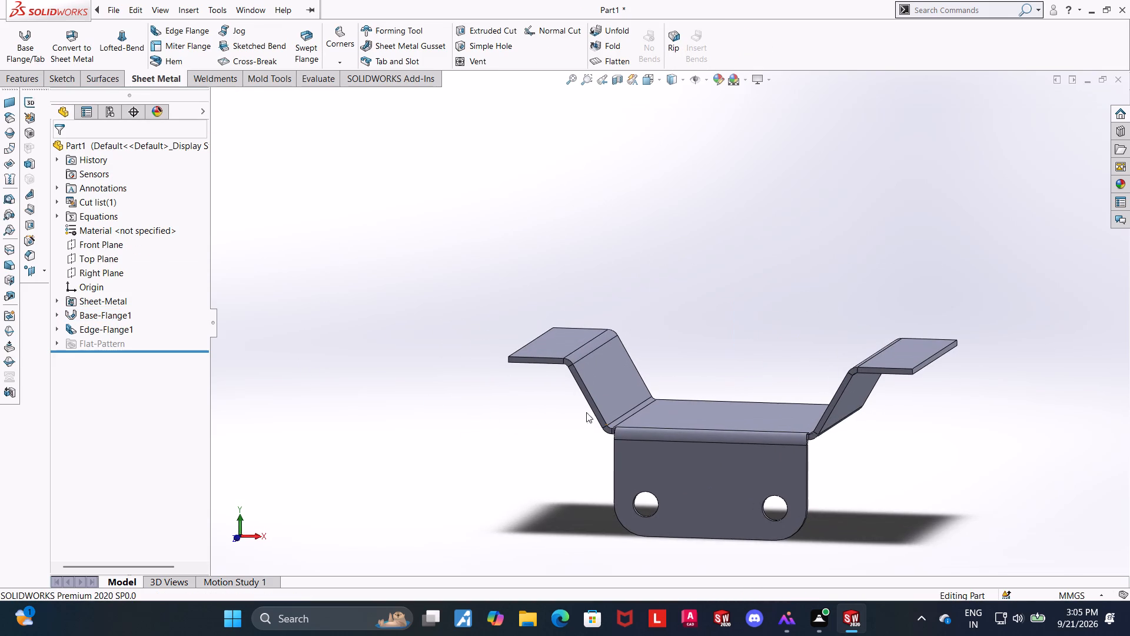
pyautogui.scroll(-1, 1002, 459)
pyautogui.scroll(-2, 637, 435)
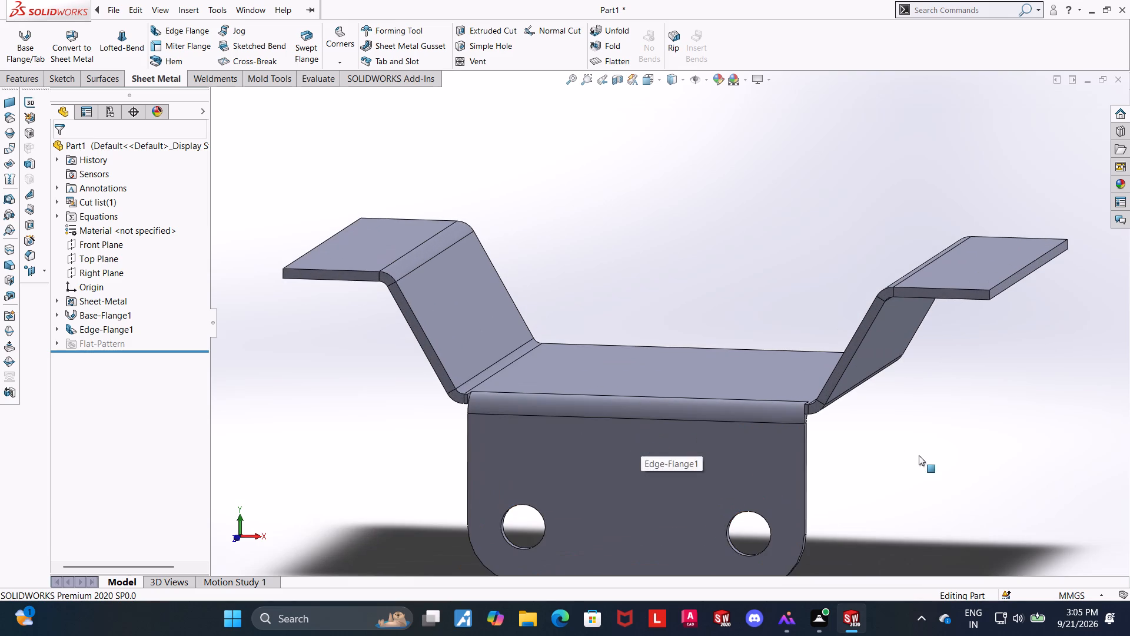
pyautogui.moveTo(941, 472); pyautogui.dragTo(952, 525, button='middle')
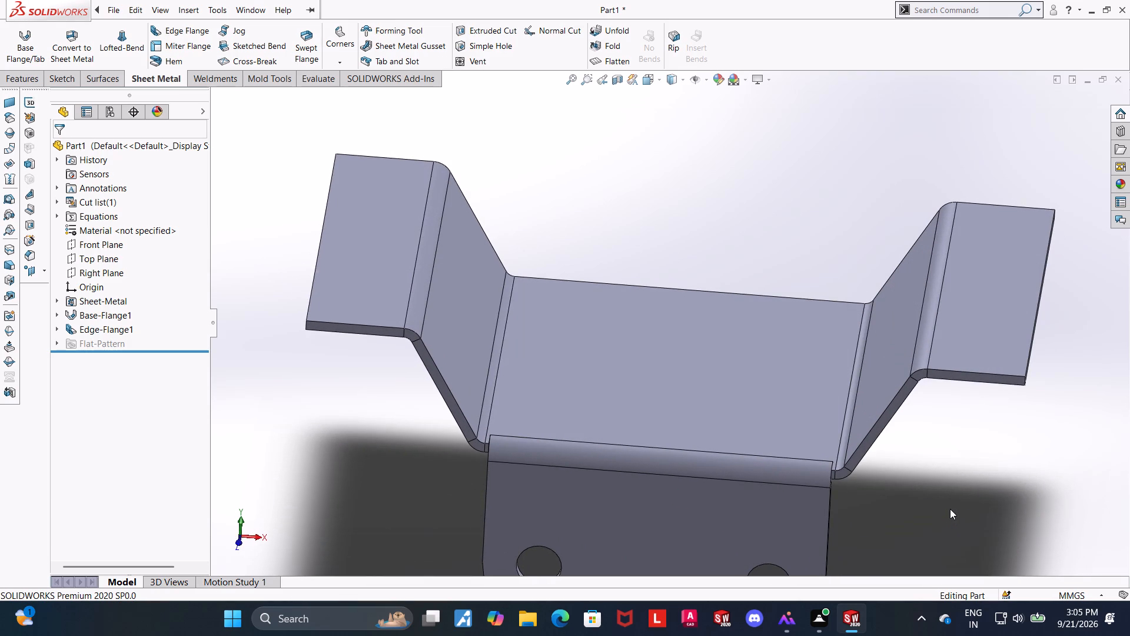
pyautogui.scroll(-1, 762, 500)
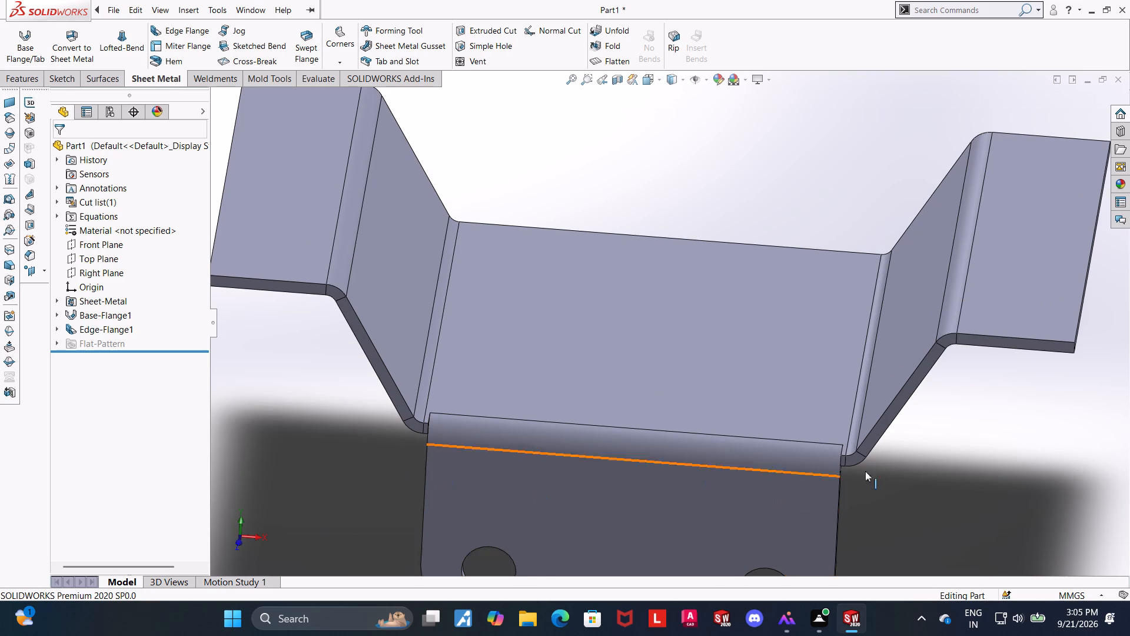
pyautogui.moveTo(968, 529); pyautogui.dragTo(960, 555, button='middle')
pyautogui.scroll(-5, 856, 448)
pyautogui.scroll(-2, 770, 440)
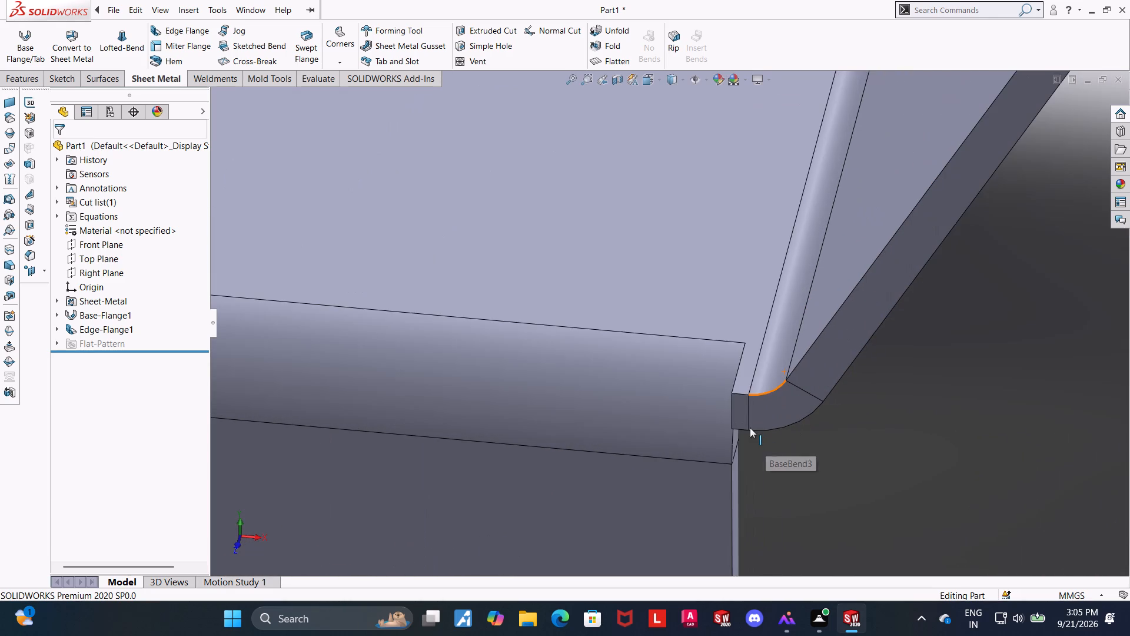
pyautogui.scroll(-3, 735, 407)
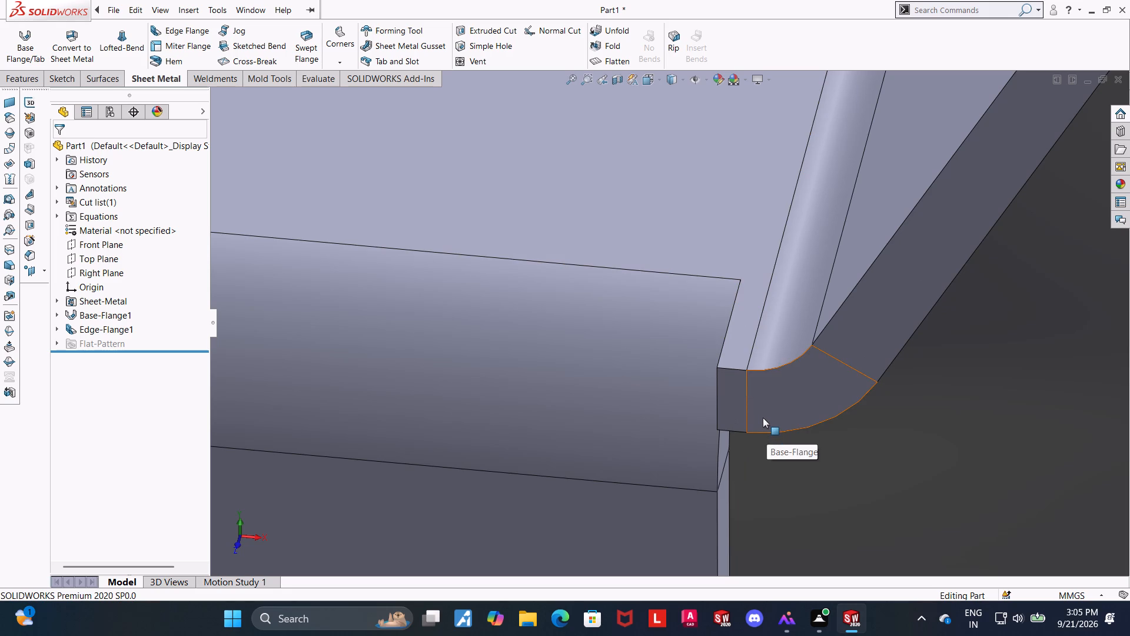
# Check the reference drawing screenshot 144959 in the Downloads folder and return to the SOLIDWORKS part.
pyautogui.click(532, 621)
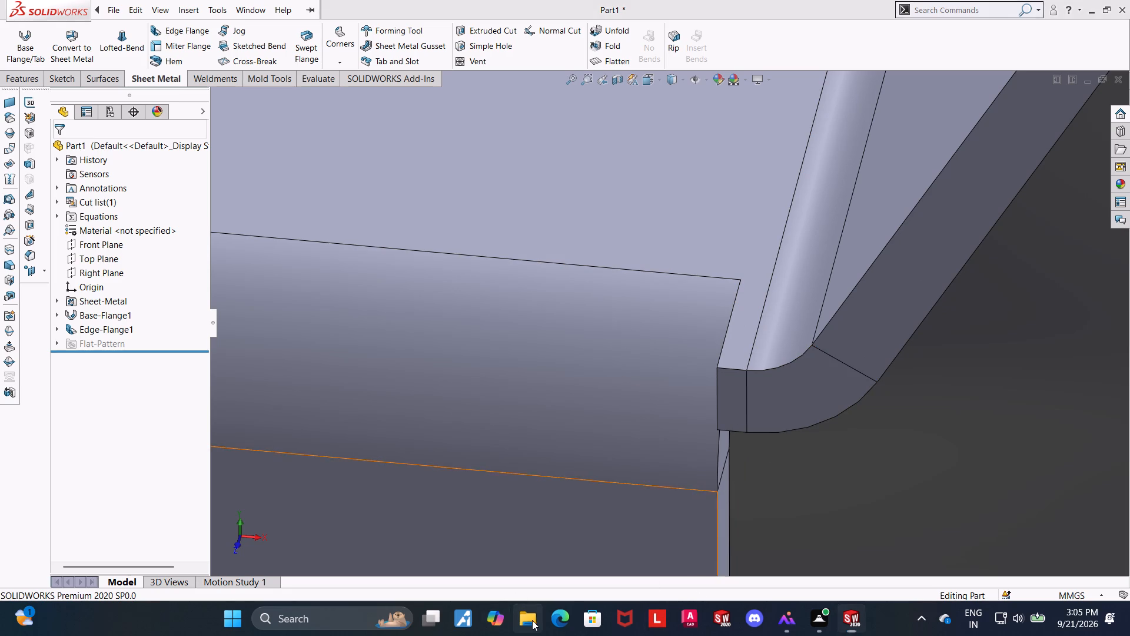
pyautogui.click(67, 228)
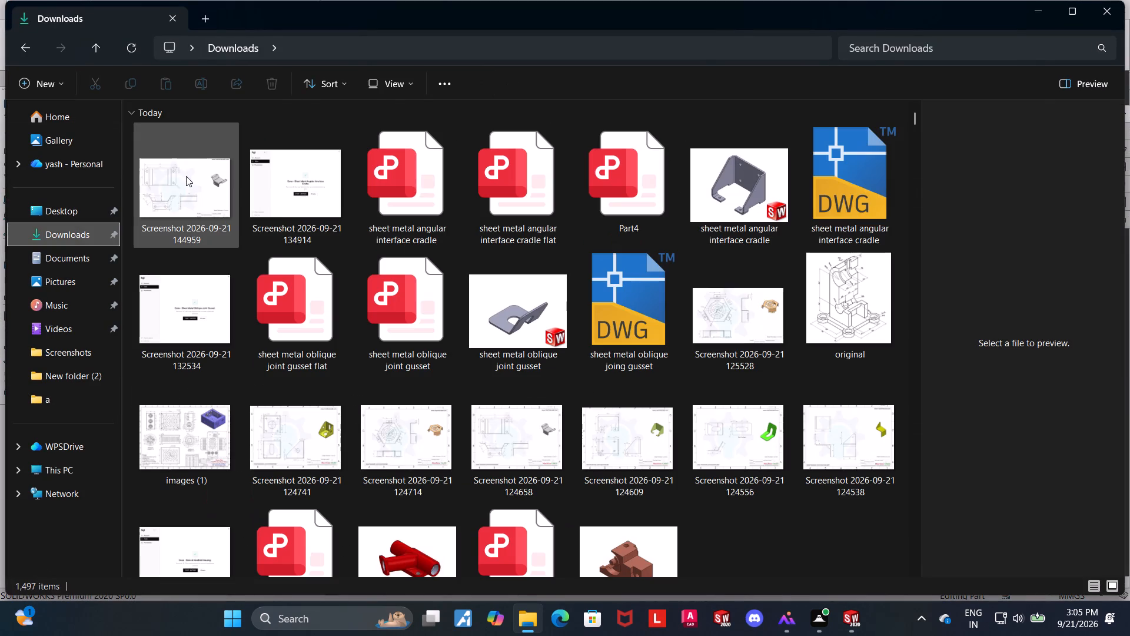
pyautogui.doubleClick(186, 176)
pyautogui.scroll(-2, 823, 251)
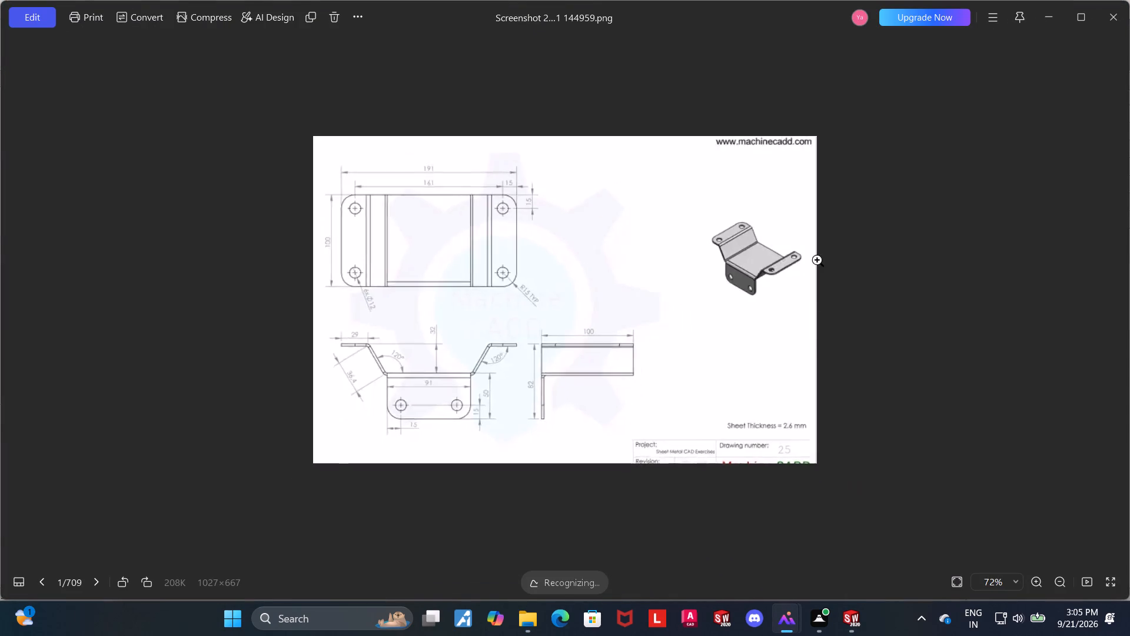
pyautogui.scroll(-1, 817, 260)
pyautogui.scroll(3, 712, 277)
pyautogui.click(1122, 21)
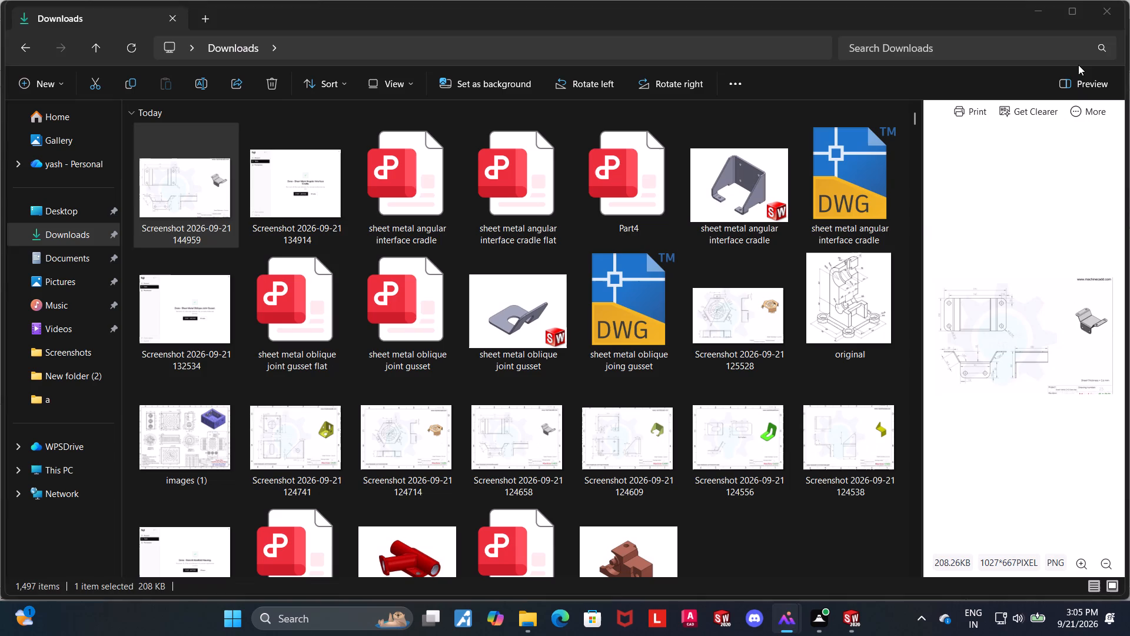
pyautogui.click(843, 620)
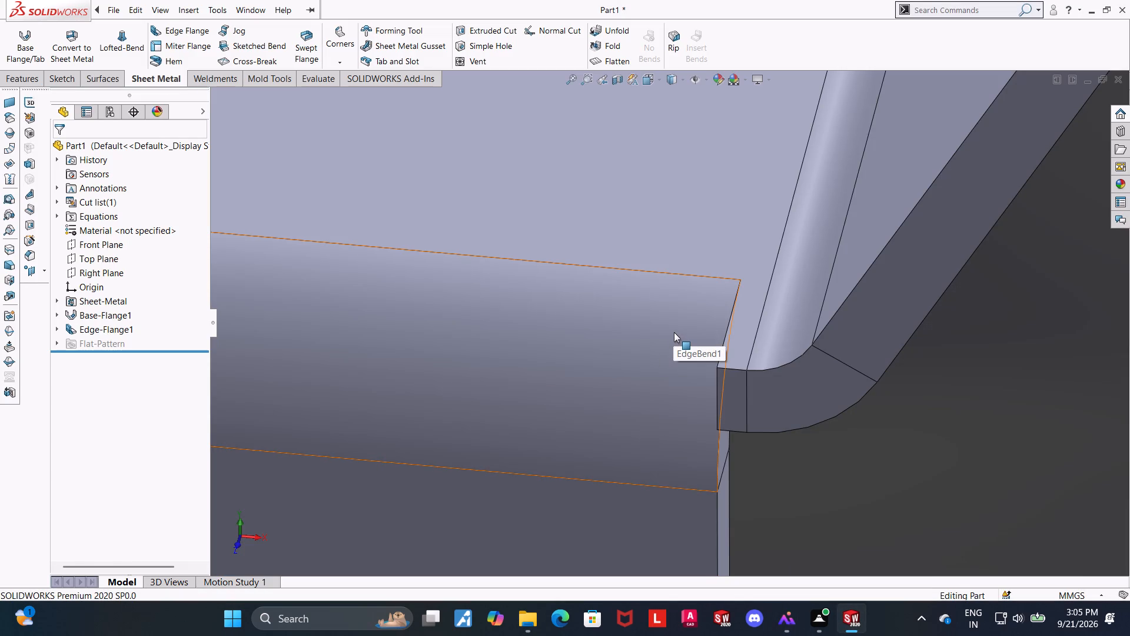
# Examine the bend junction and the whole bracket from several angles.
pyautogui.scroll(5, 676, 332)
pyautogui.scroll(6, 801, 325)
pyautogui.scroll(-4, 710, 322)
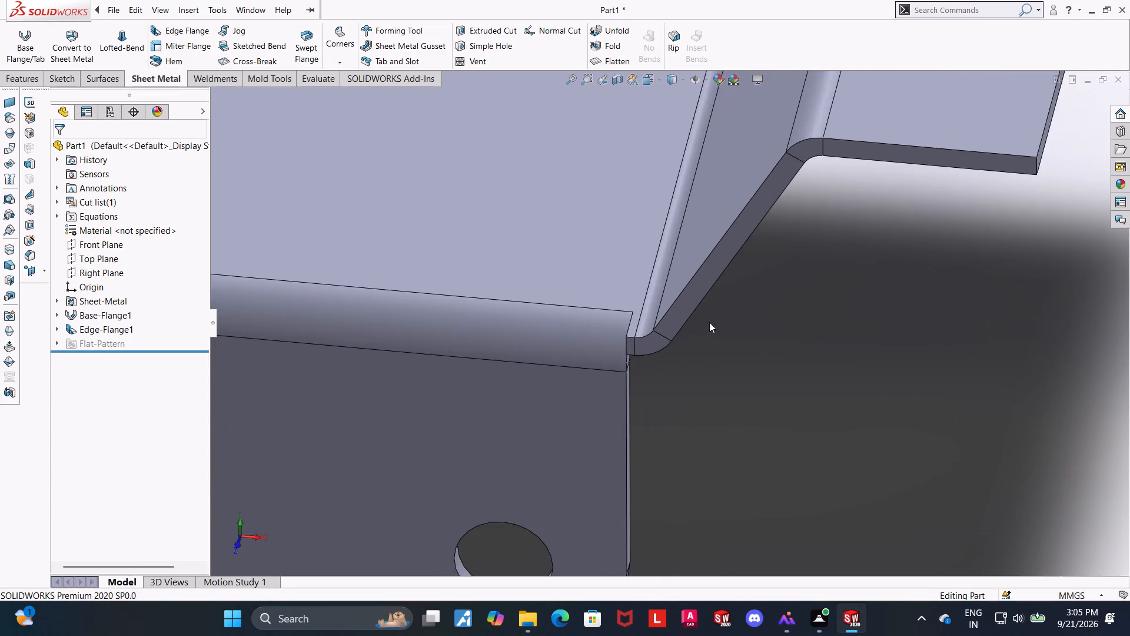
pyautogui.scroll(13, 709, 323)
pyautogui.moveTo(611, 263); pyautogui.dragTo(454, 332, button='middle')
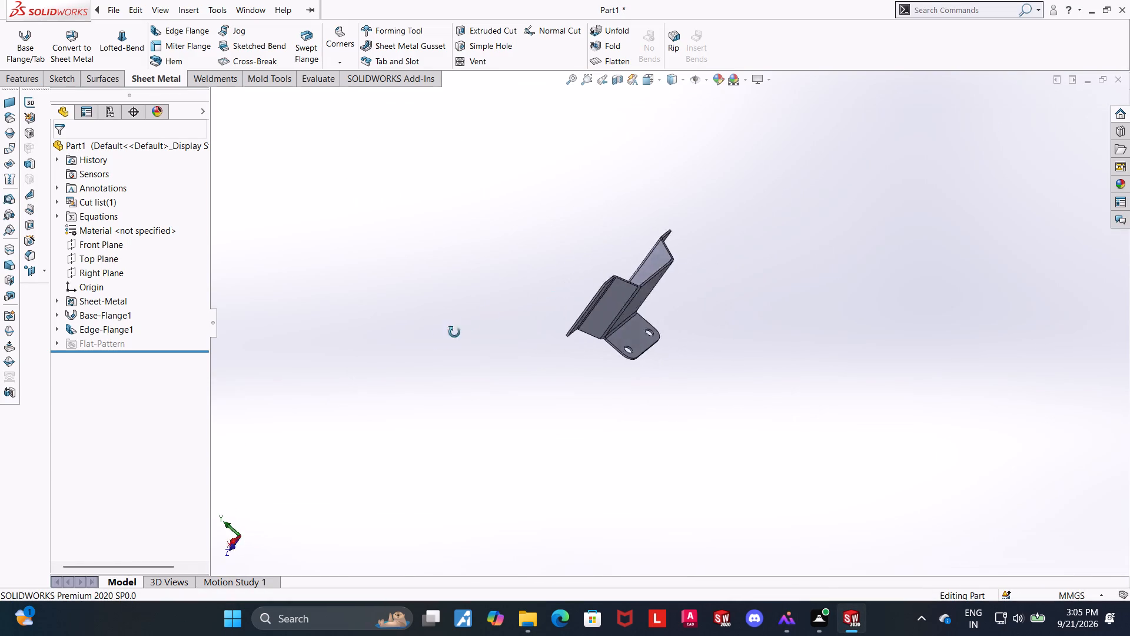
pyautogui.moveTo(454, 332); pyautogui.dragTo(586, 392, button='middle')
pyautogui.scroll(-1, 406, 401)
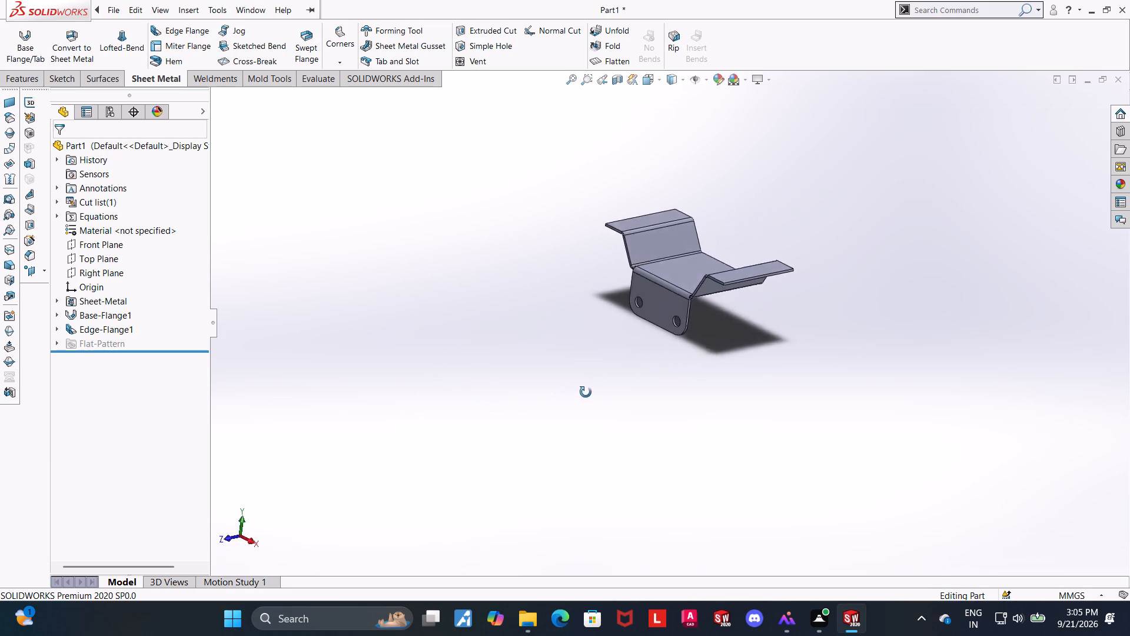
pyautogui.moveTo(586, 392); pyautogui.dragTo(750, 379, button='middle')
pyautogui.moveTo(709, 324); pyautogui.dragTo(713, 461, button='middle')
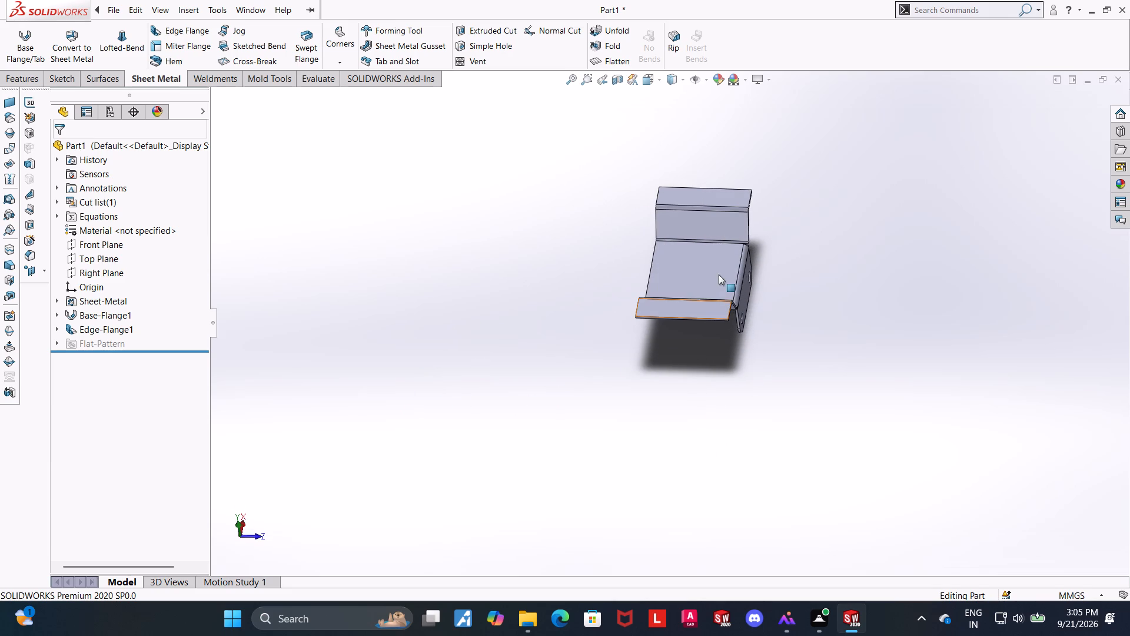
pyautogui.moveTo(719, 264); pyautogui.dragTo(673, 420, button='middle')
pyautogui.scroll(-1, 673, 420)
pyautogui.scroll(1, 672, 413)
pyautogui.scroll(-4, 747, 168)
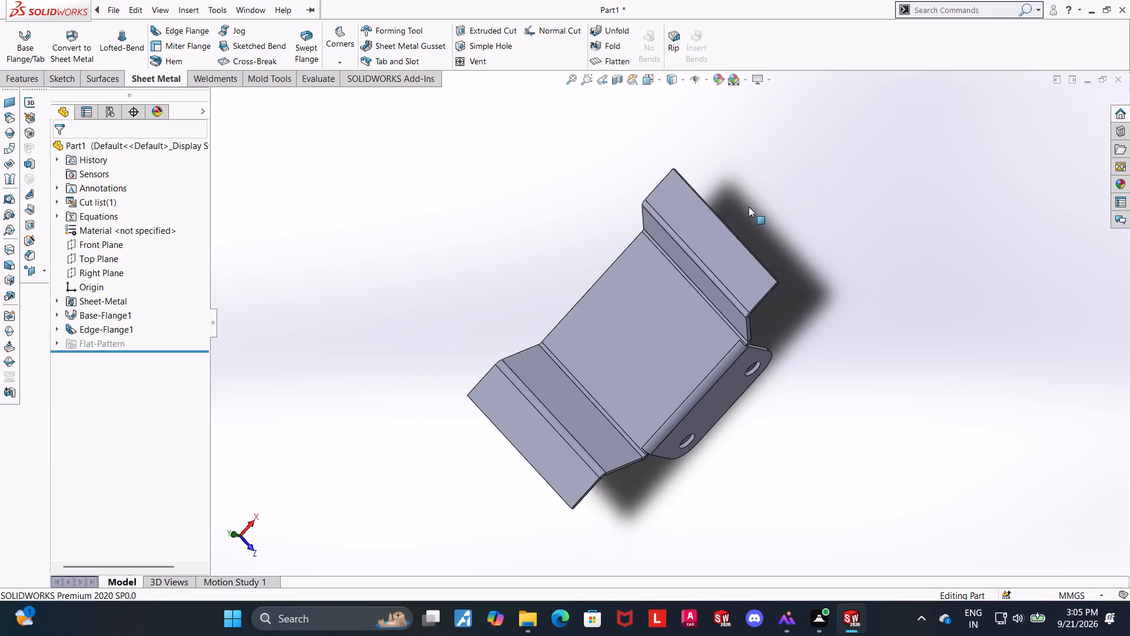
pyautogui.moveTo(704, 236); pyautogui.dragTo(759, 207, button='middle')
pyautogui.moveTo(674, 327); pyautogui.dragTo(629, 289, button='middle')
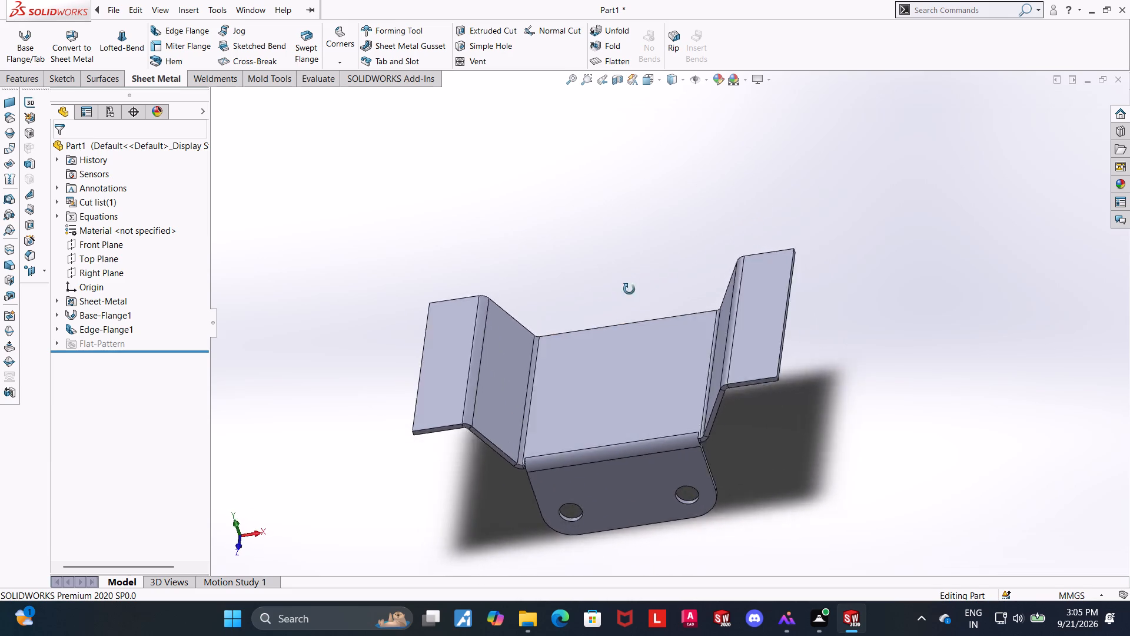
pyautogui.moveTo(629, 289); pyautogui.dragTo(645, 292, button='middle')
pyautogui.scroll(1, 645, 292)
# Round the outer corners of both upper flanges with a Break Corner fillet of 15 mm radius.
pyautogui.click(337, 62)
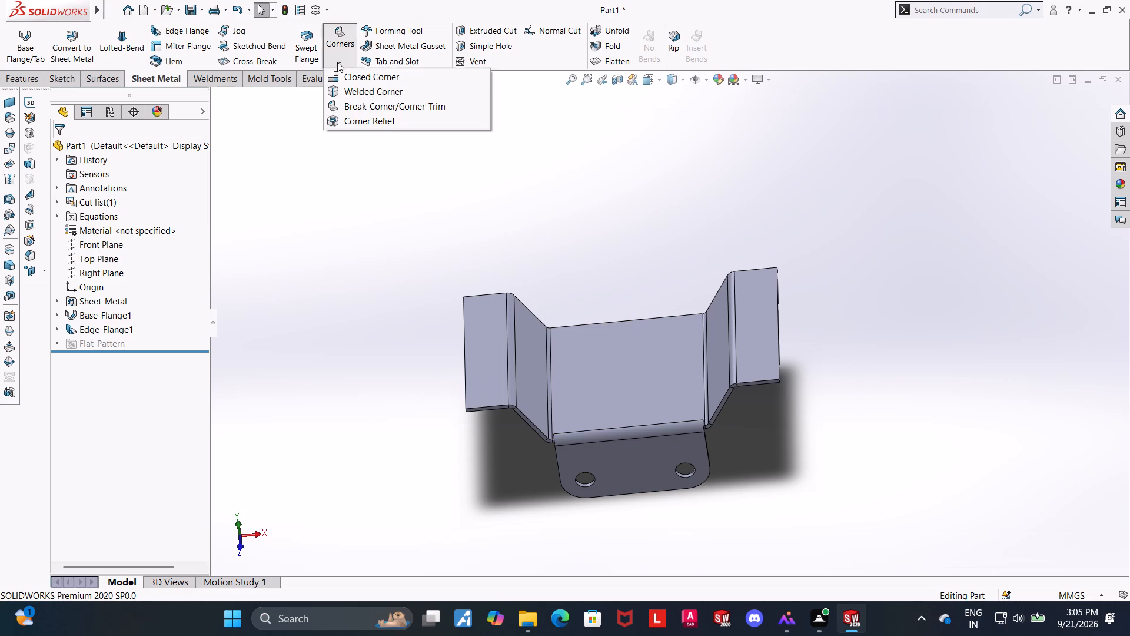
pyautogui.click(368, 104)
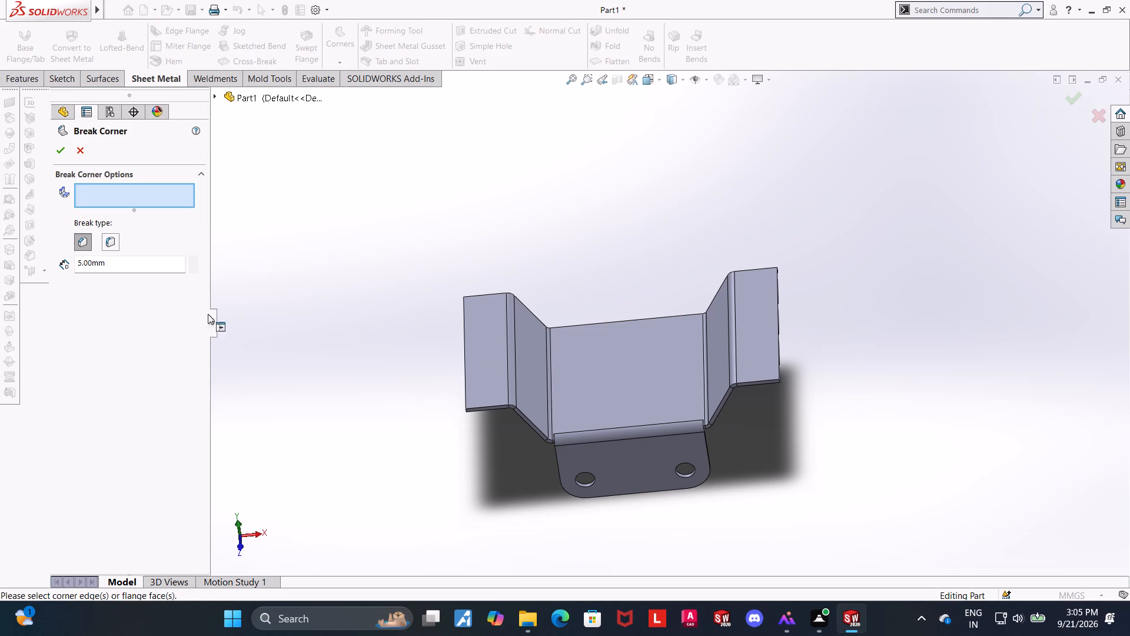
pyautogui.scroll(-1, 420, 423)
pyautogui.scroll(1, 416, 420)
pyautogui.moveTo(421, 415); pyautogui.dragTo(466, 358, button='middle')
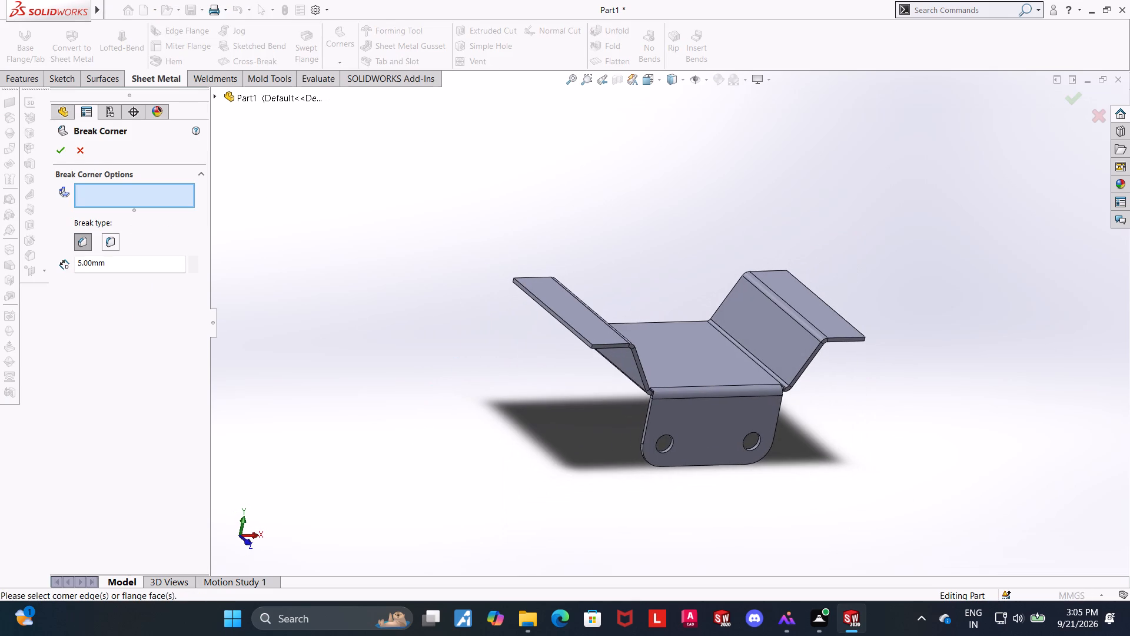
pyautogui.click(114, 244)
pyautogui.click(590, 346)
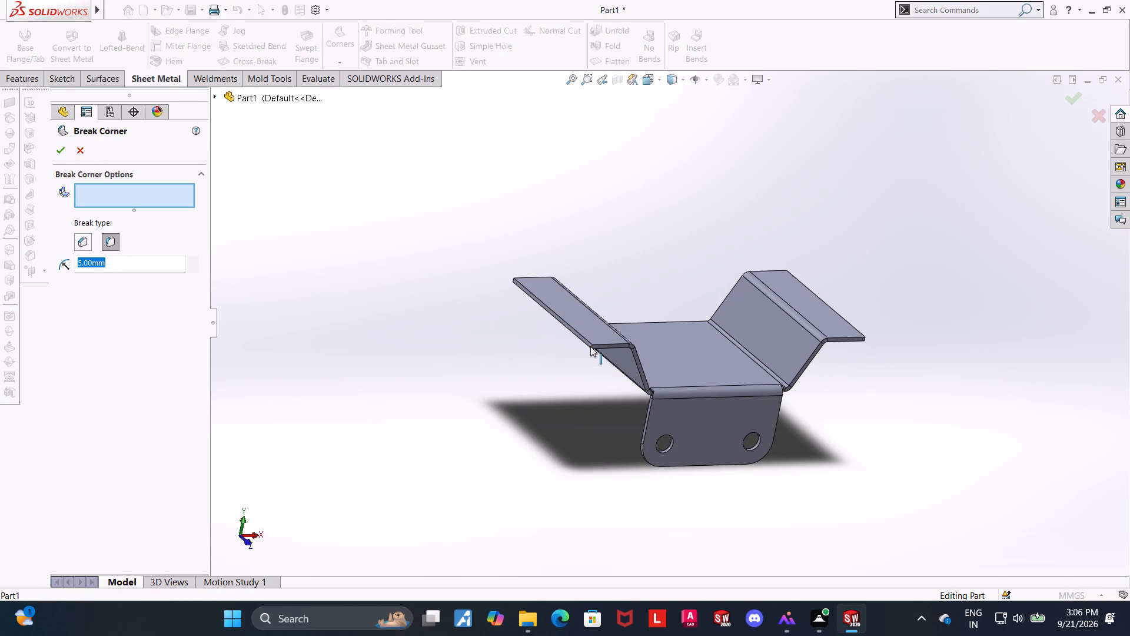
pyautogui.click(562, 299)
pyautogui.moveTo(471, 369); pyautogui.dragTo(422, 419, button='middle')
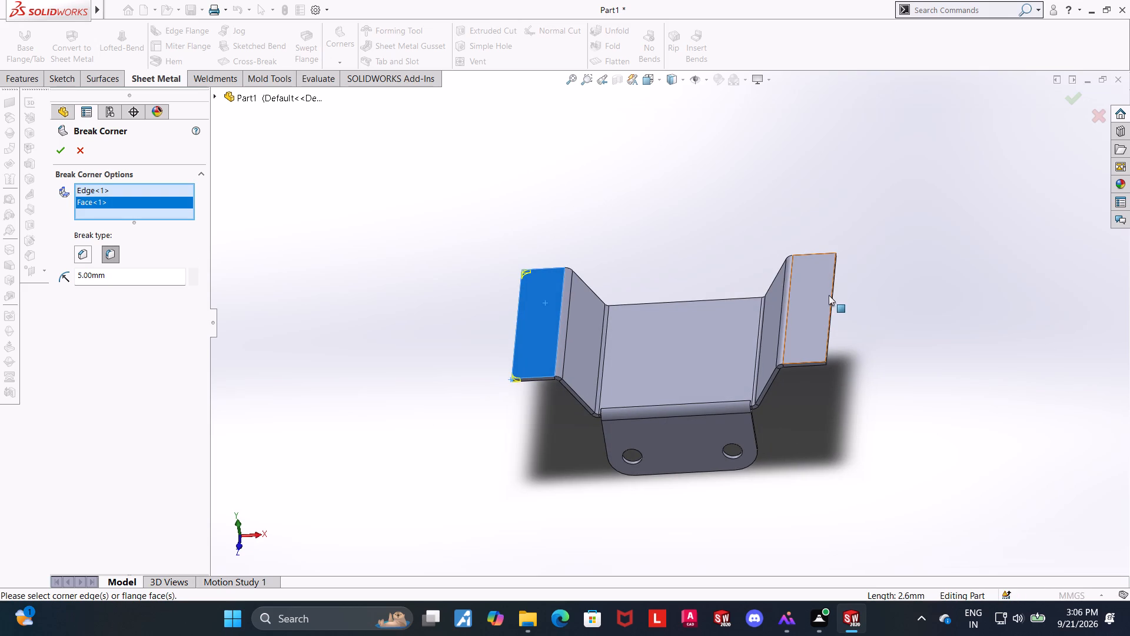
pyautogui.click(827, 295)
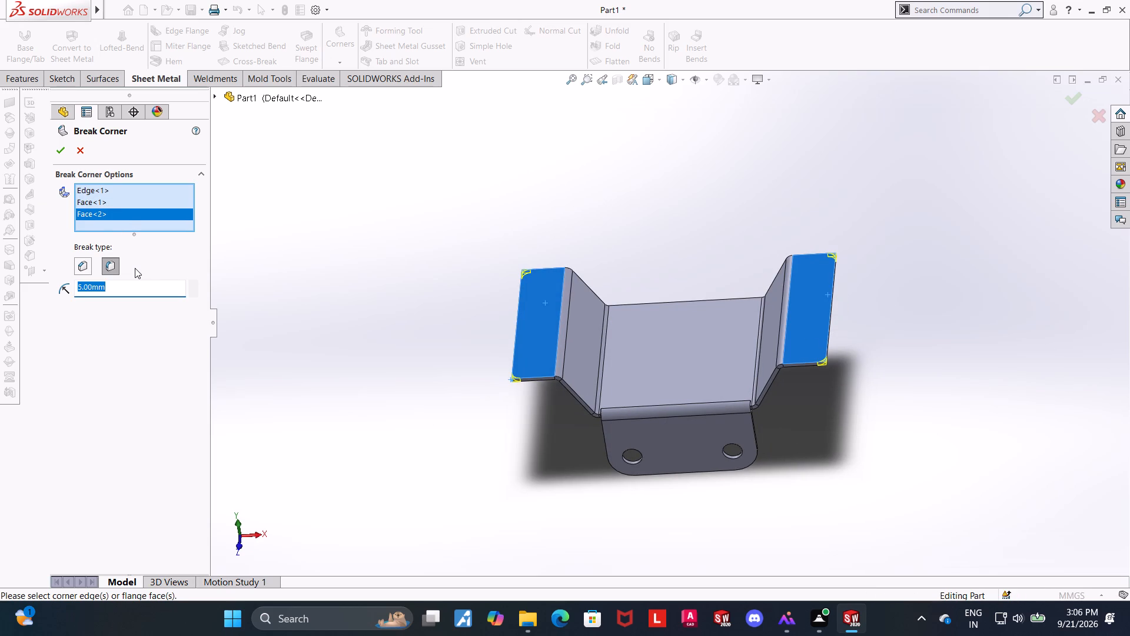
pyautogui.write('15')
pyautogui.press('Return')
pyautogui.click(55, 149)
pyautogui.click(245, 367)
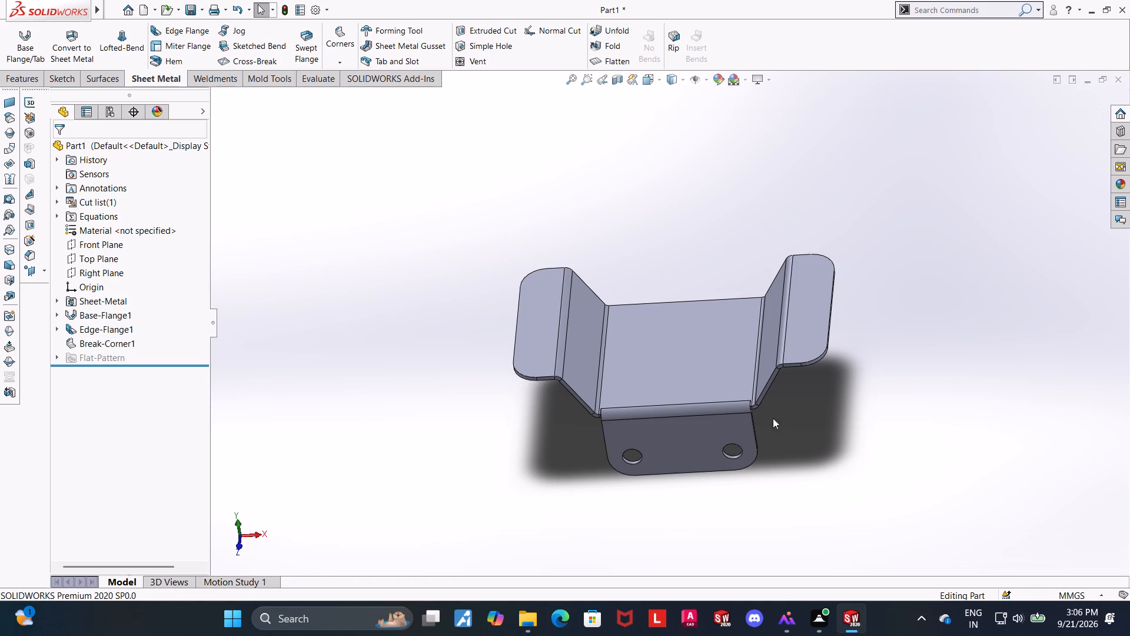
# Start a sketch on the right upper flange's top face and draw a vertical centerline across the left upper flange through its corner-arc centres.
pyautogui.moveTo(876, 419); pyautogui.dragTo(866, 470, button='middle')
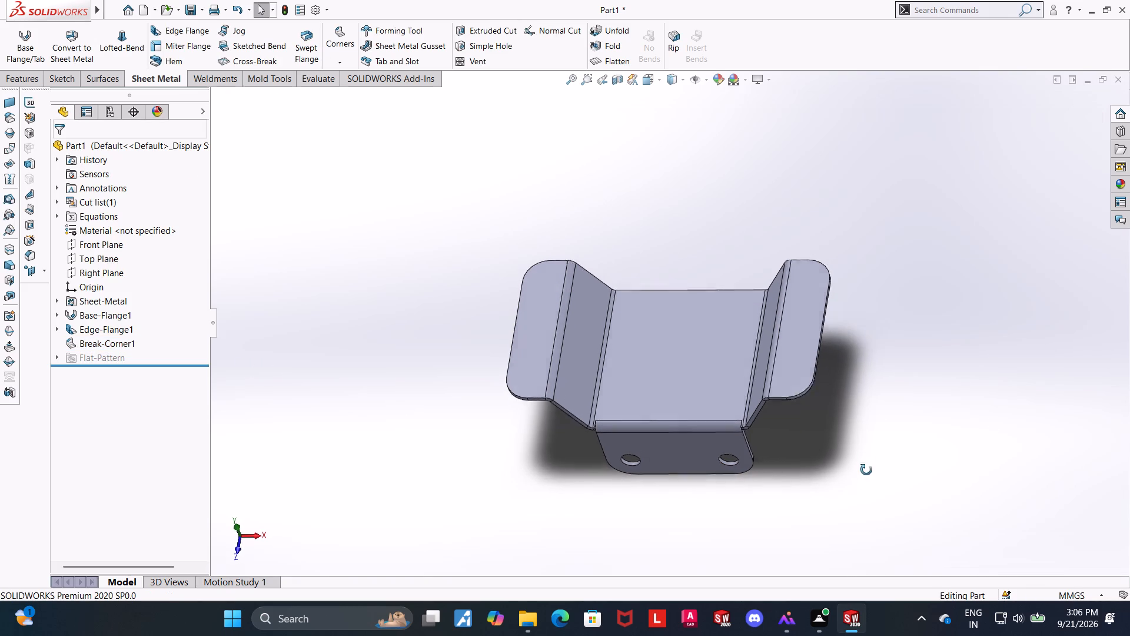
pyautogui.moveTo(866, 470); pyautogui.dragTo(865, 489, button='middle')
pyautogui.click(800, 369)
pyautogui.click(847, 337)
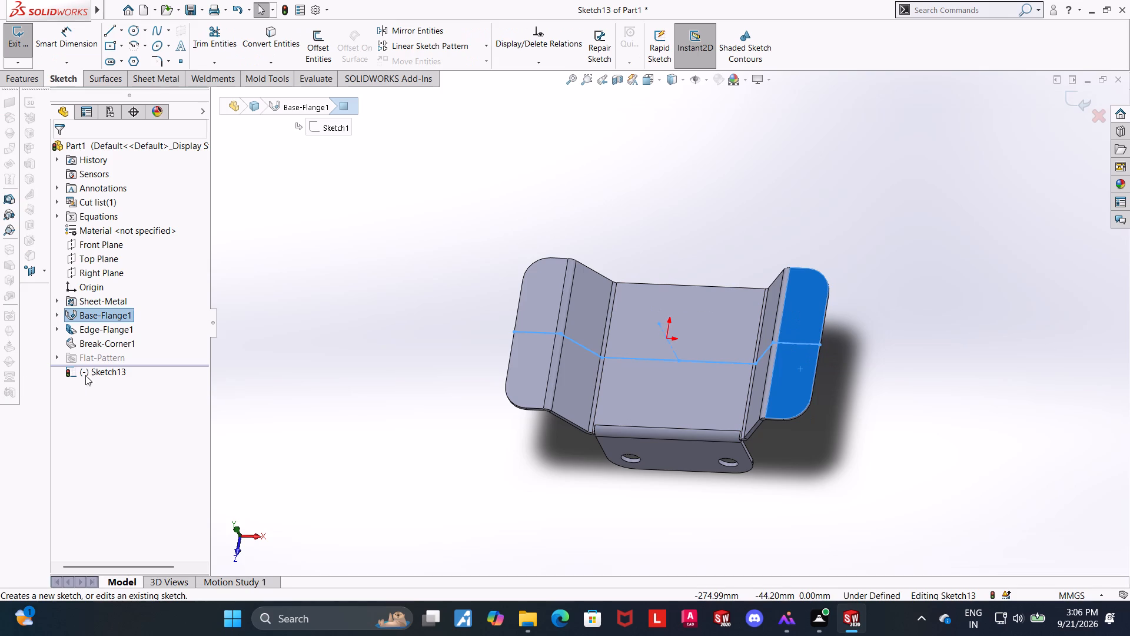
pyautogui.click(104, 369)
pyautogui.click(134, 355)
pyautogui.click(119, 26)
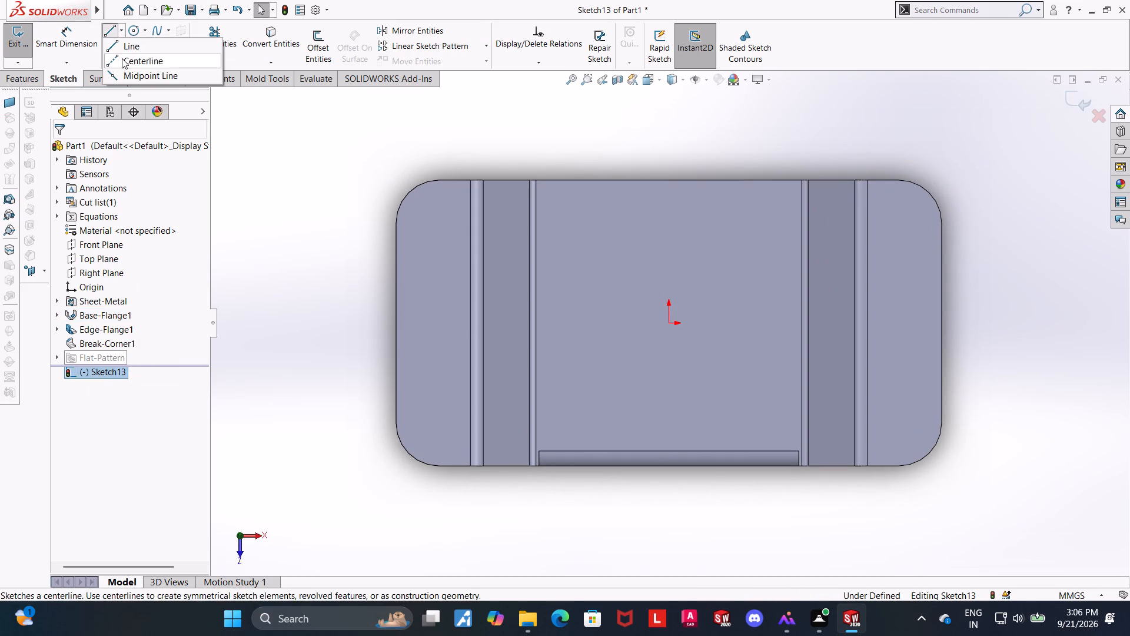
pyautogui.click(122, 58)
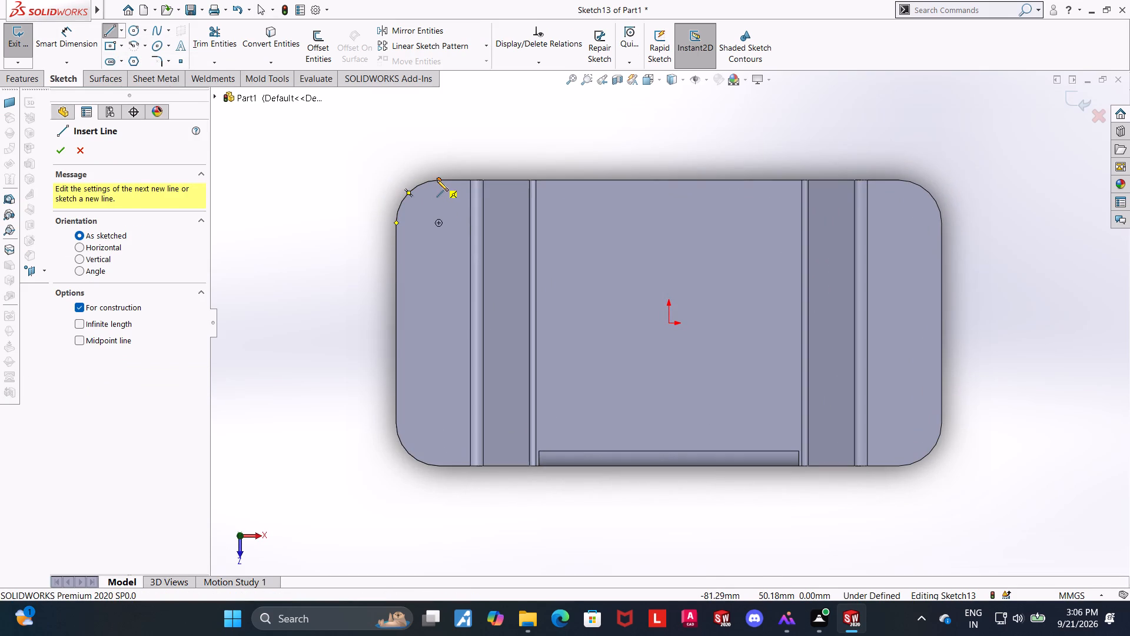
pyautogui.click(439, 153)
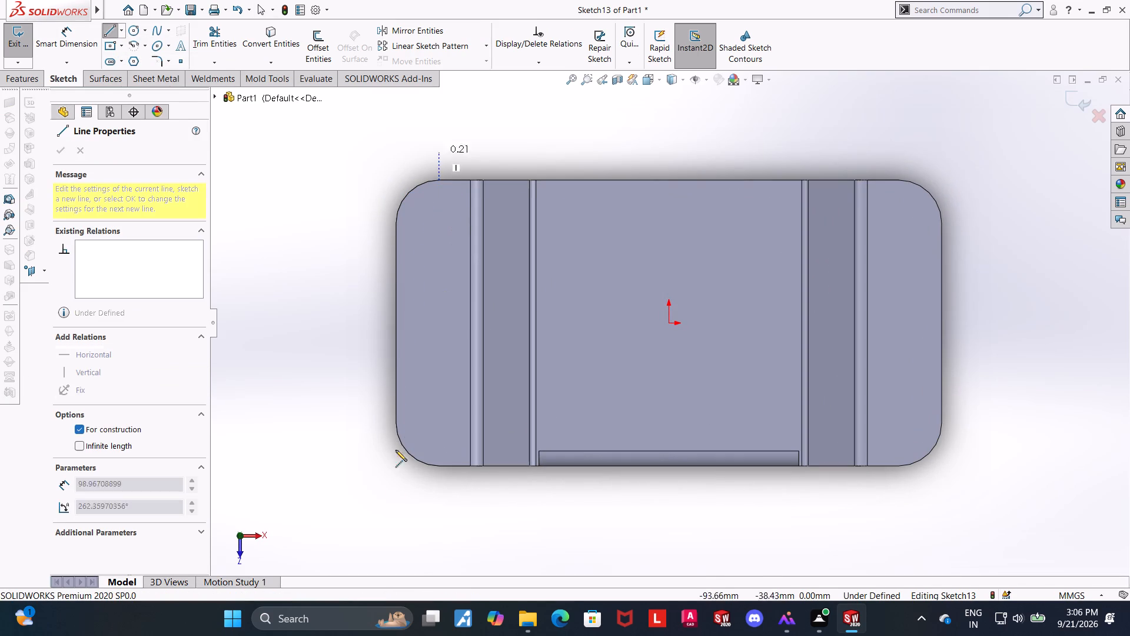
pyautogui.click(436, 518)
pyautogui.press('Escape')
pyautogui.press('Escape')
pyautogui.press('Escape')
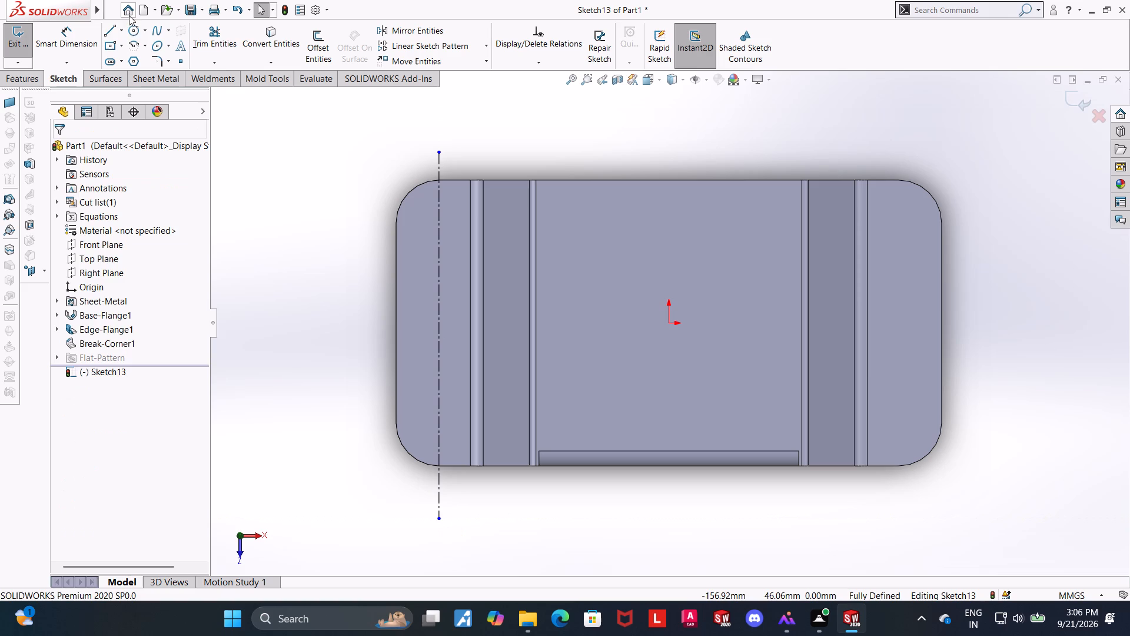
# Sketch a 12 mm diameter circle on the centerline, centred on the left flange's rounded corner opposite the edge flange.
pyautogui.click(137, 30)
pyautogui.click(440, 217)
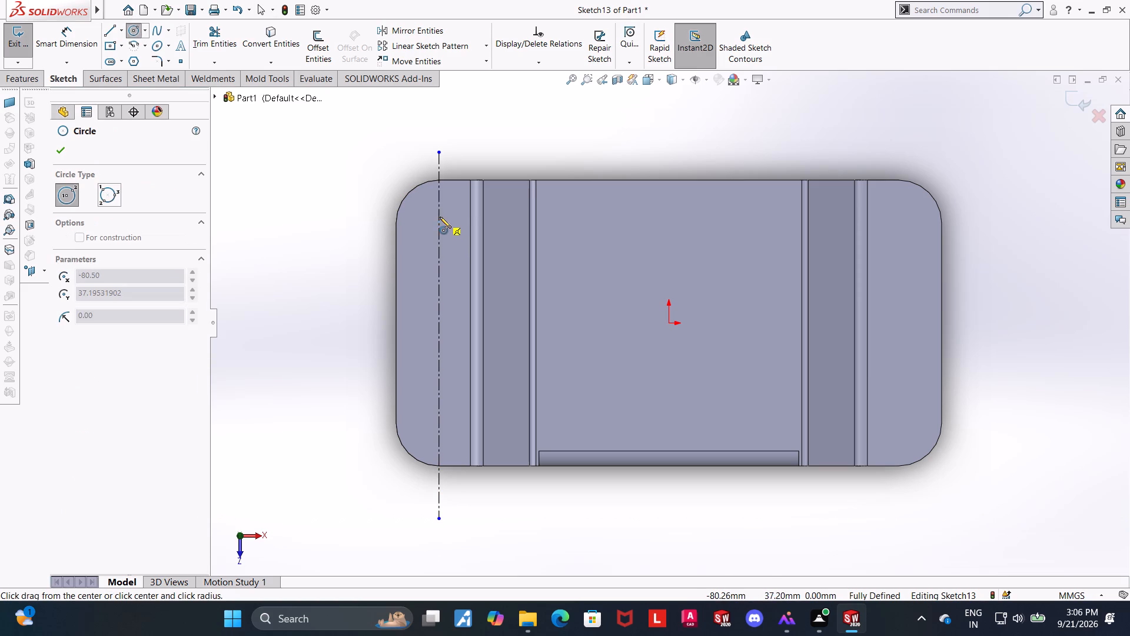
pyautogui.press('Escape')
pyautogui.click(135, 30)
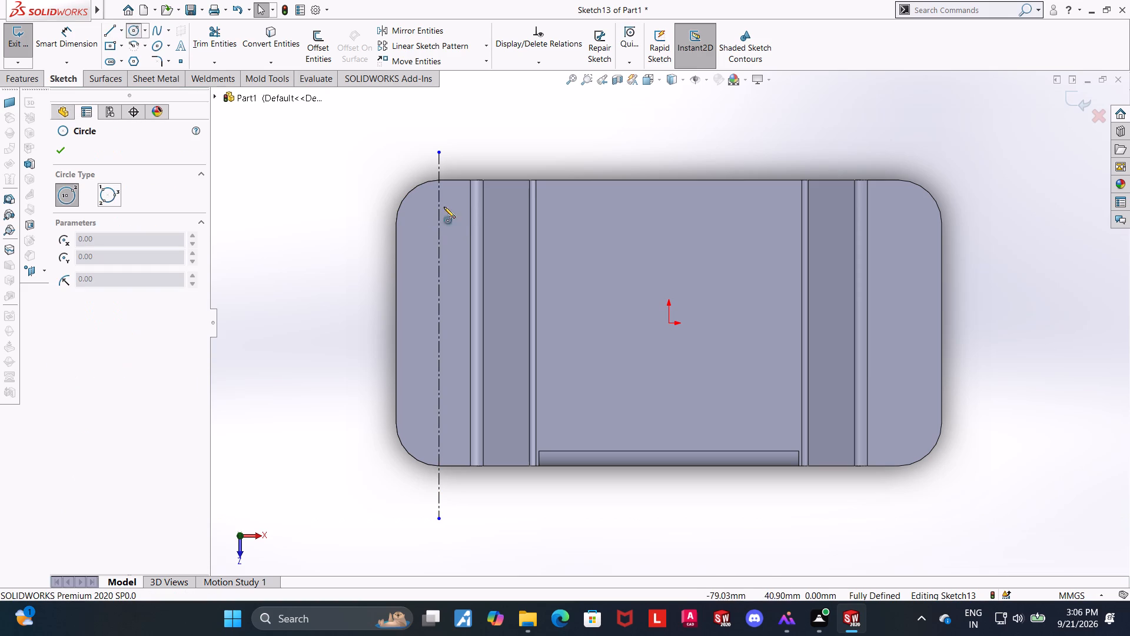
pyautogui.click(437, 222)
pyautogui.click(447, 203)
pyautogui.press('Escape')
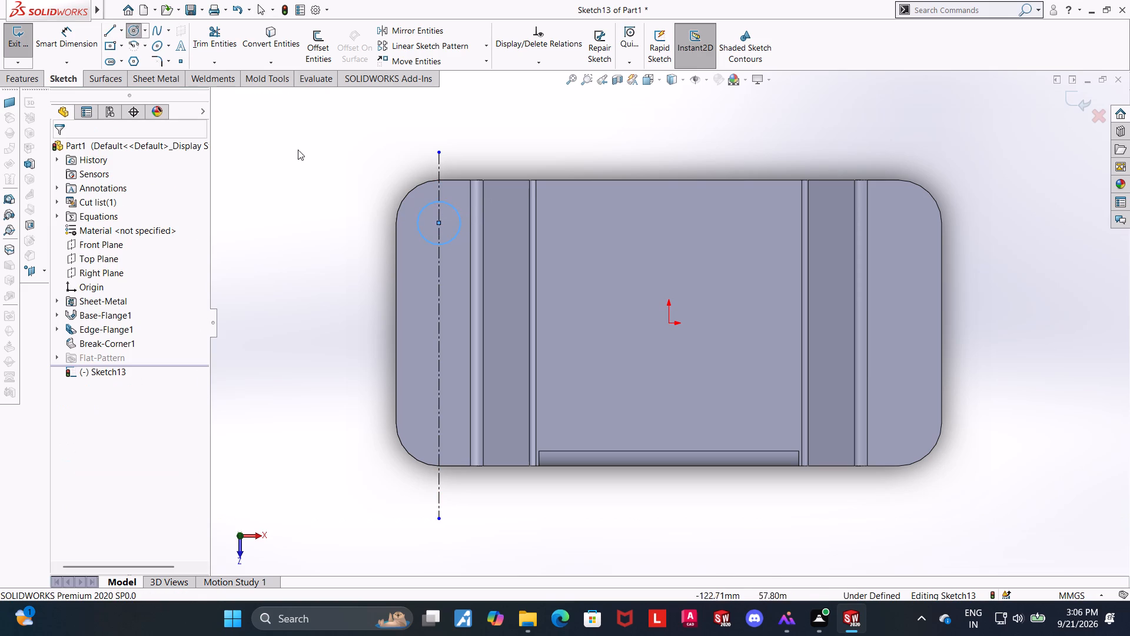
pyautogui.press('Escape')
pyautogui.click(69, 44)
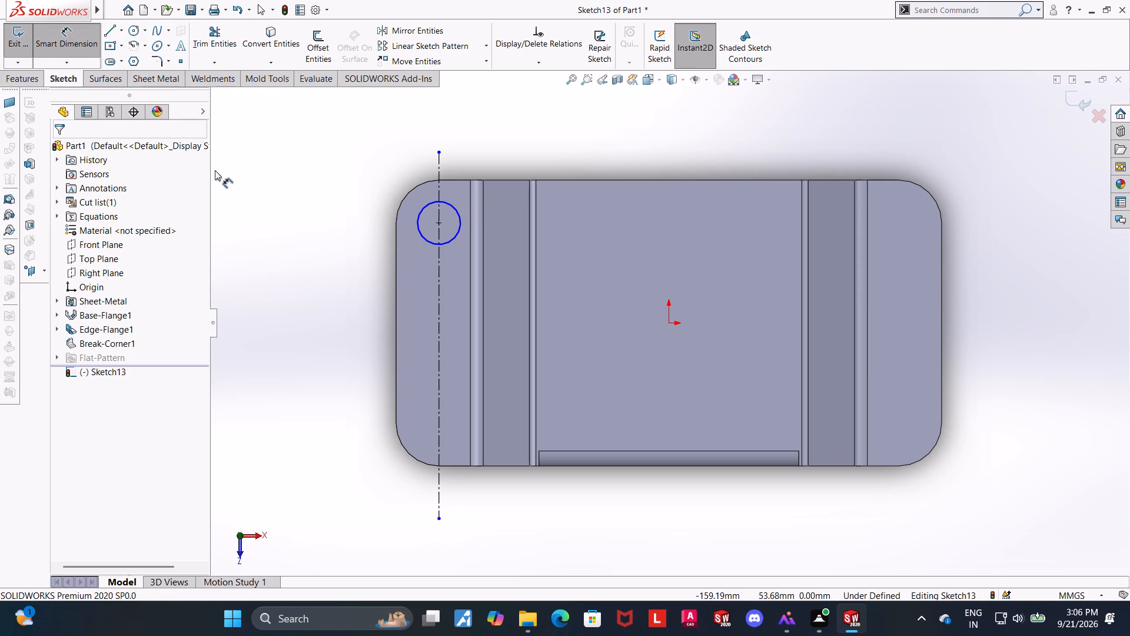
pyautogui.click(427, 238)
pyautogui.click(413, 265)
pyautogui.write('12')
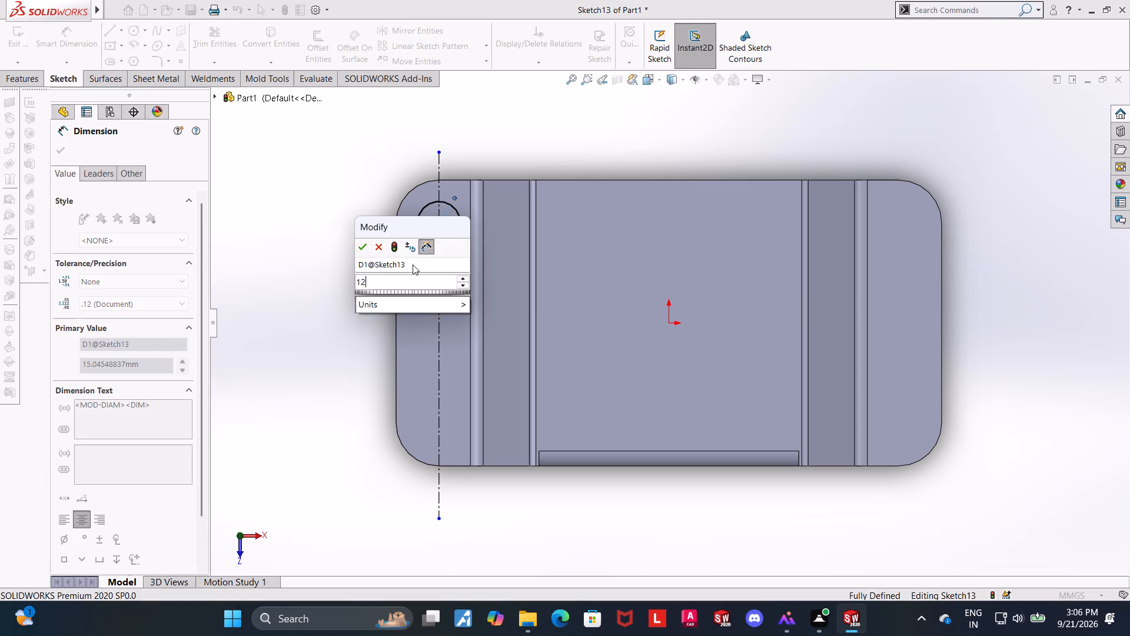
pyautogui.press('Return')
pyautogui.press('Escape')
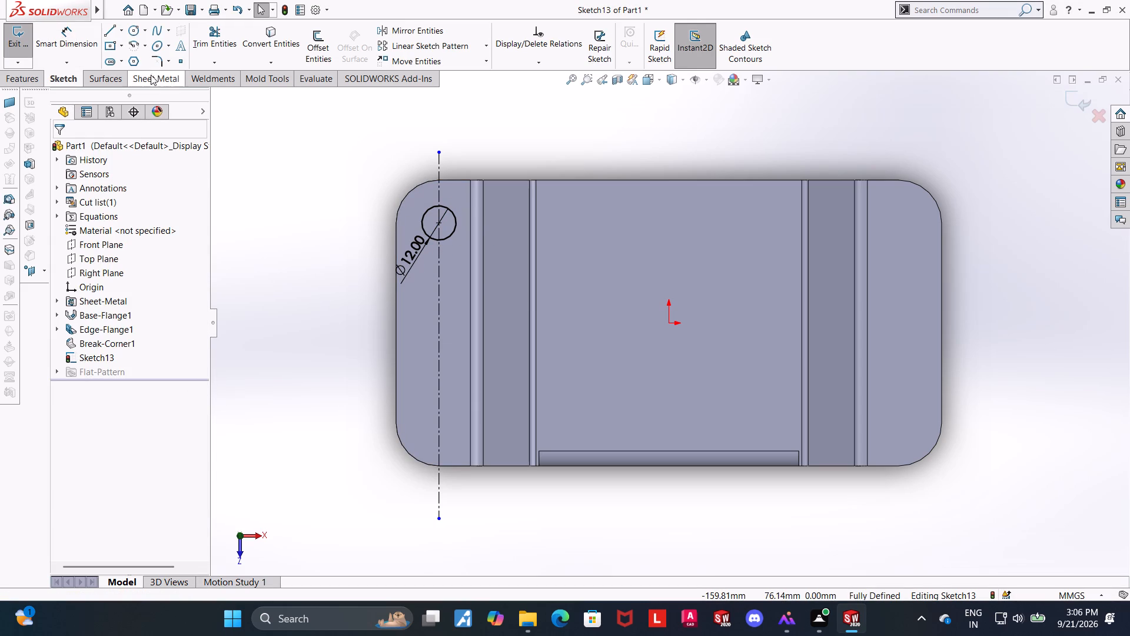
# Pattern the circle linearly into two instances 161 mm apart along X and two instances 70 mm apart along reversed Y.
pyautogui.click(415, 51)
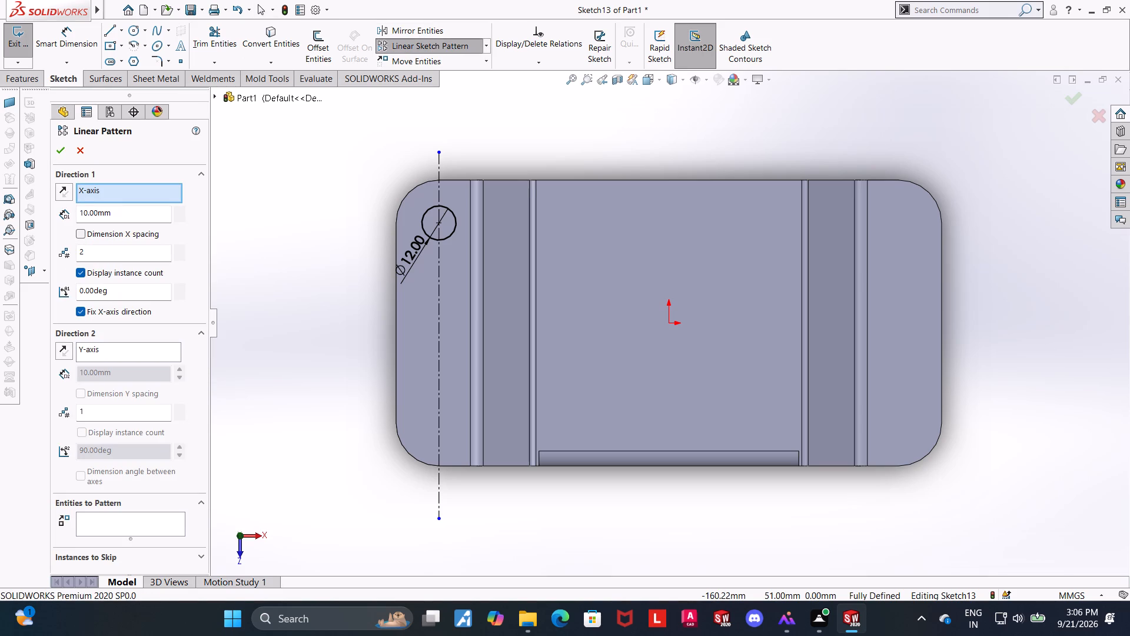
pyautogui.click(422, 223)
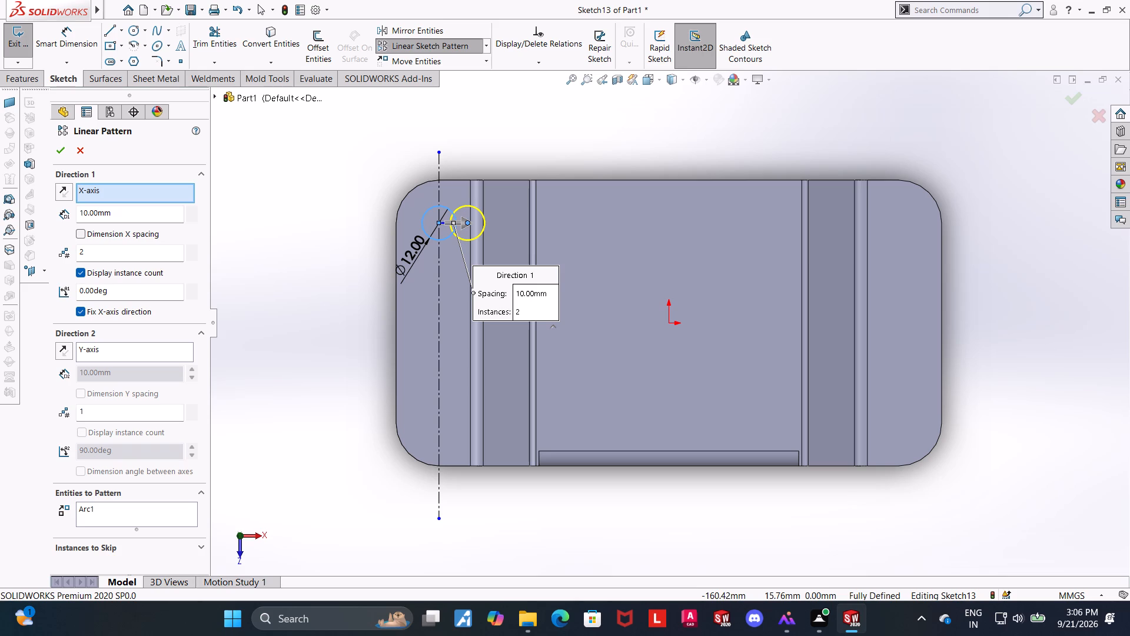
pyautogui.moveTo(126, 217); pyautogui.dragTo(9, 216)
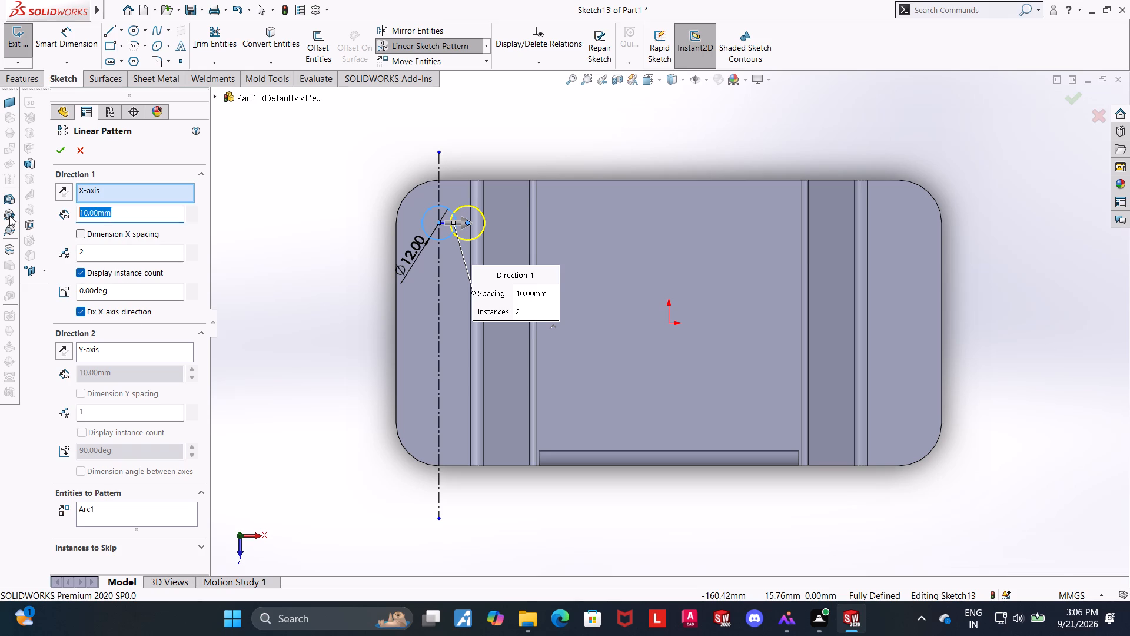
pyautogui.write('161')
pyautogui.press('Return')
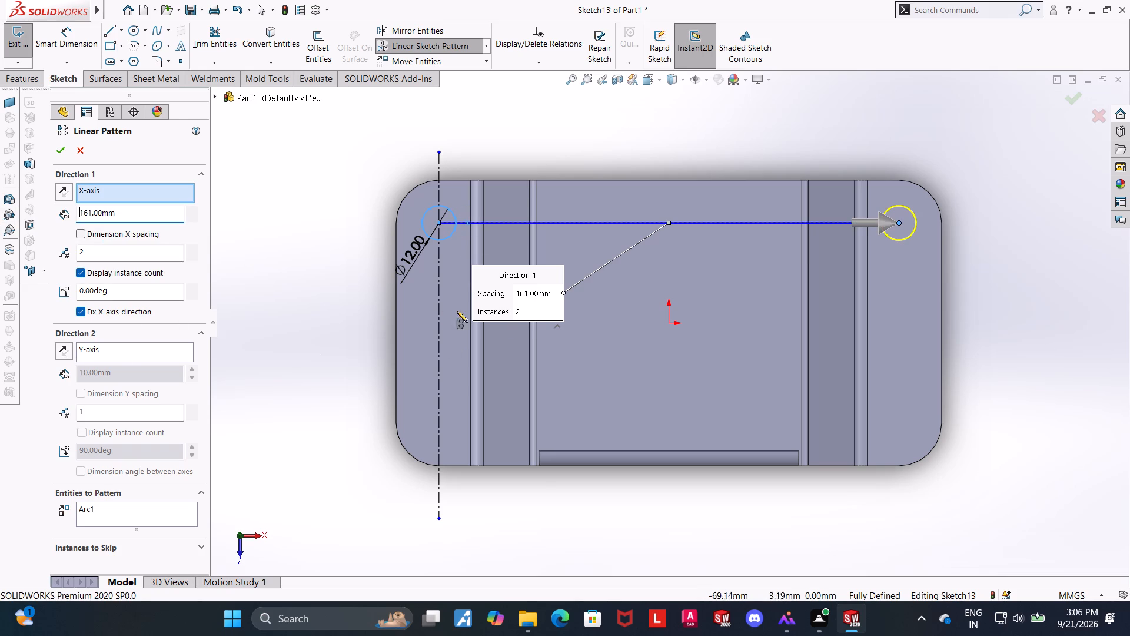
pyautogui.moveTo(105, 409); pyautogui.dragTo(84, 412)
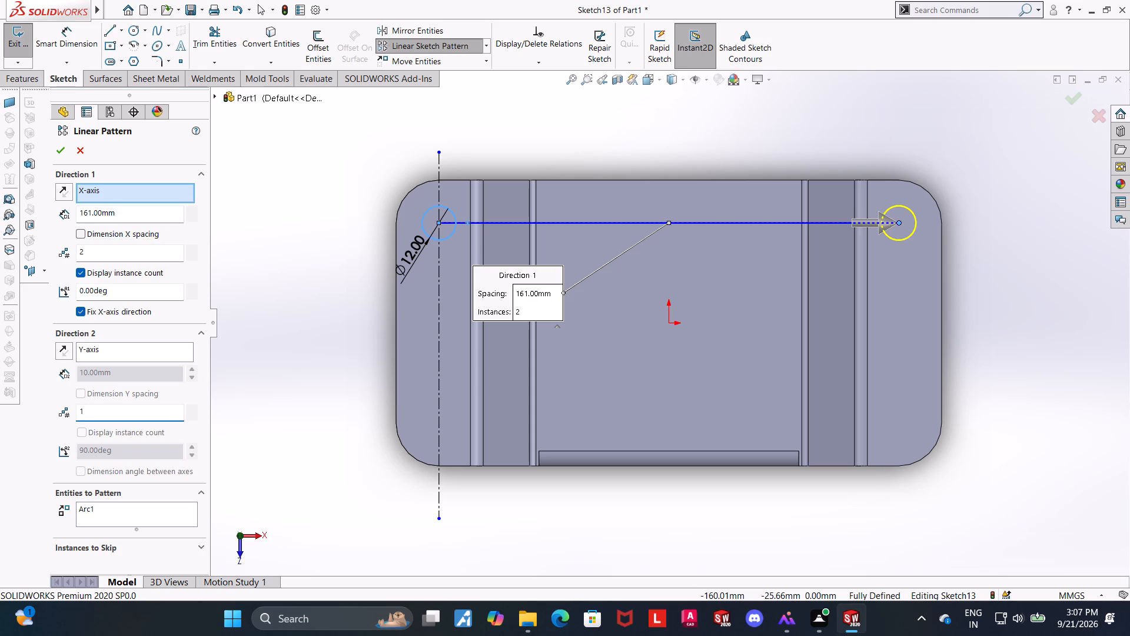
pyautogui.moveTo(98, 413); pyautogui.dragTo(58, 413)
pyautogui.press('2')
pyautogui.press('Return')
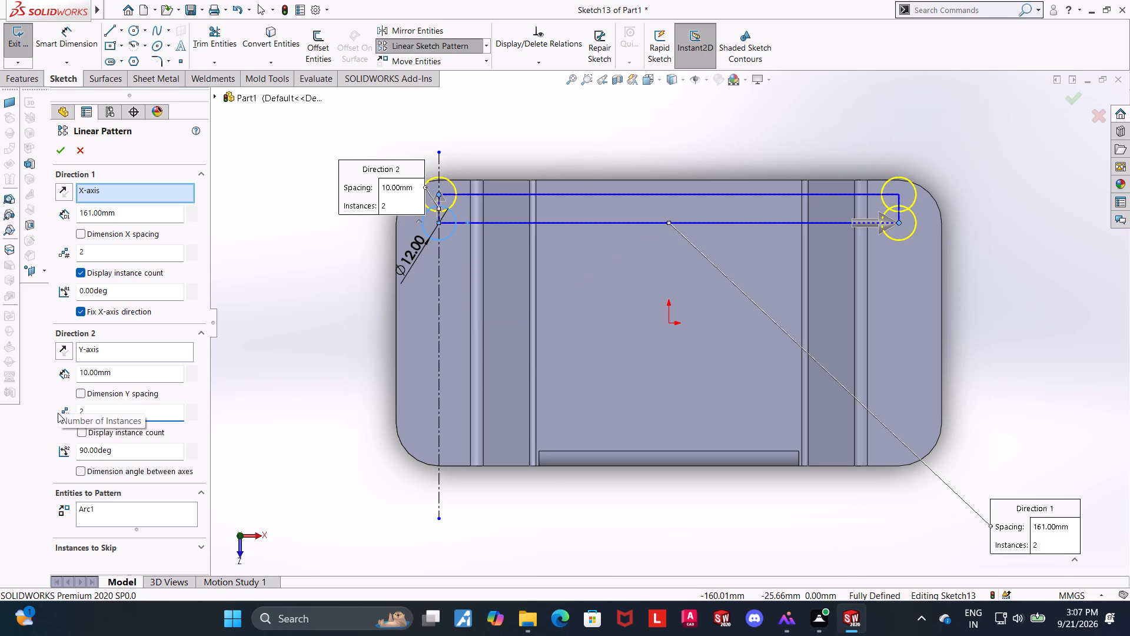
pyautogui.click(68, 351)
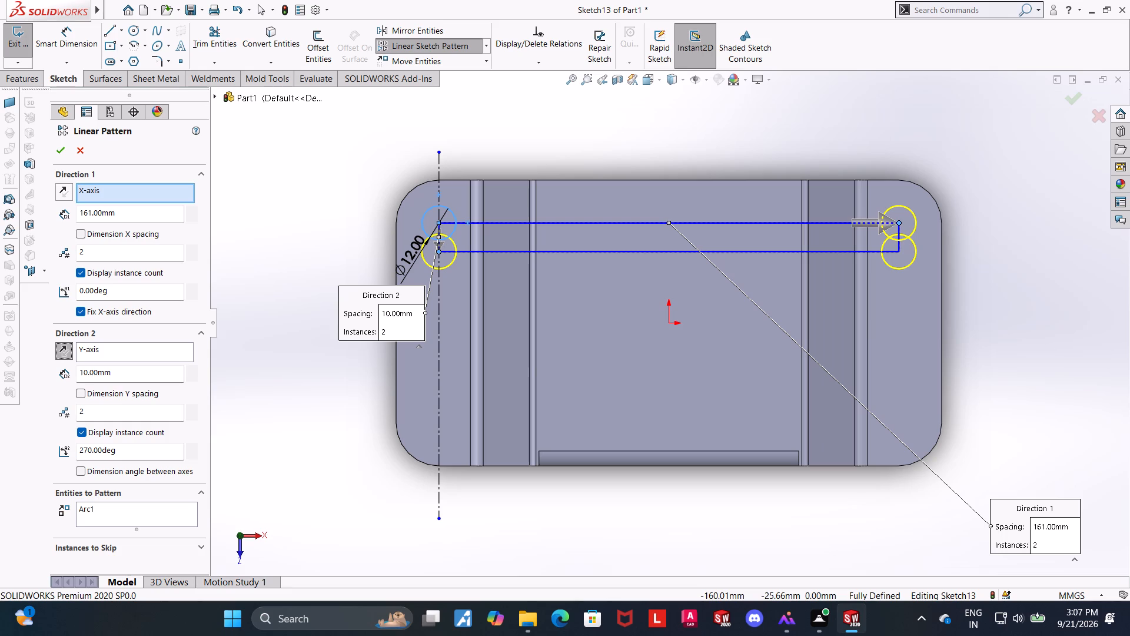
pyautogui.moveTo(130, 455); pyautogui.dragTo(122, 453)
pyautogui.moveTo(132, 376); pyautogui.dragTo(0, 390)
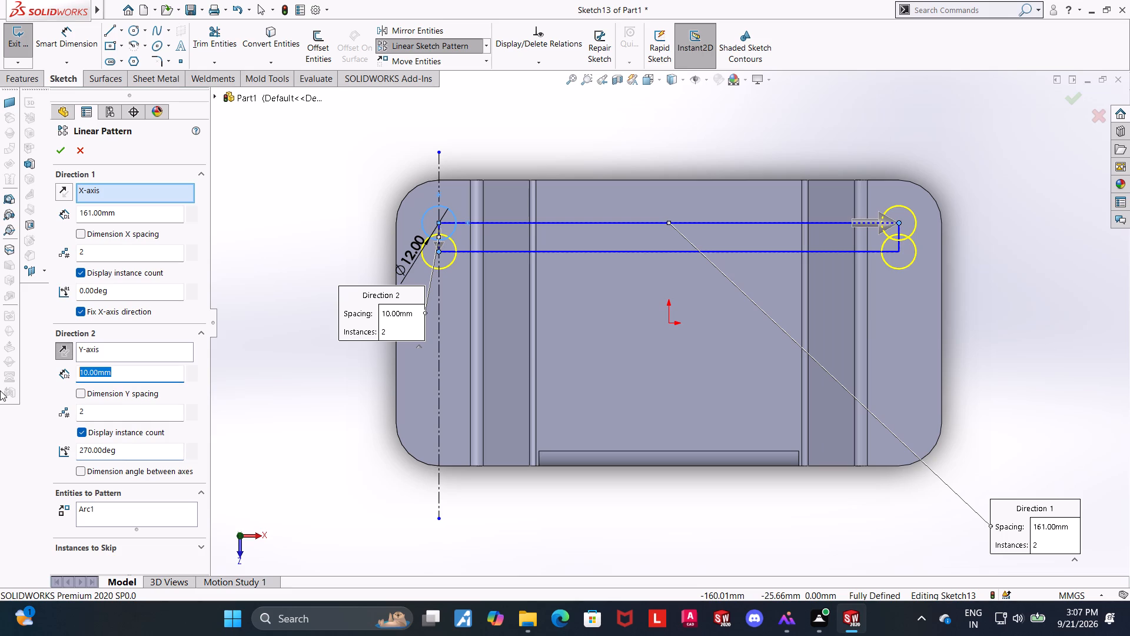
pyautogui.write('70')
pyautogui.press('Return')
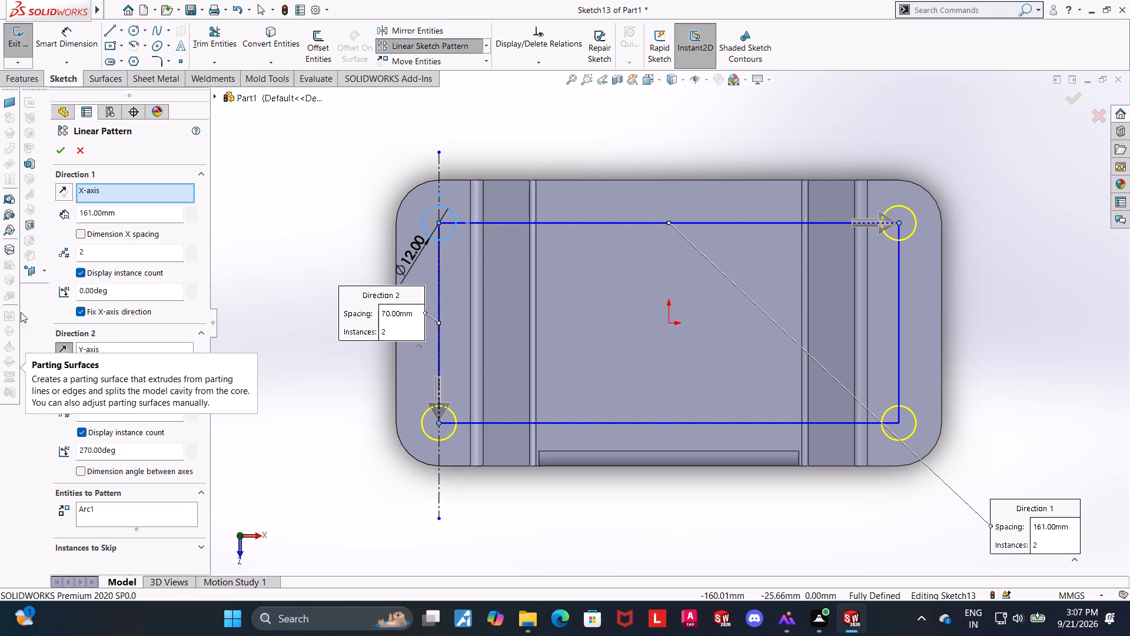
pyautogui.click(65, 157)
pyautogui.moveTo(983, 487); pyautogui.dragTo(978, 483)
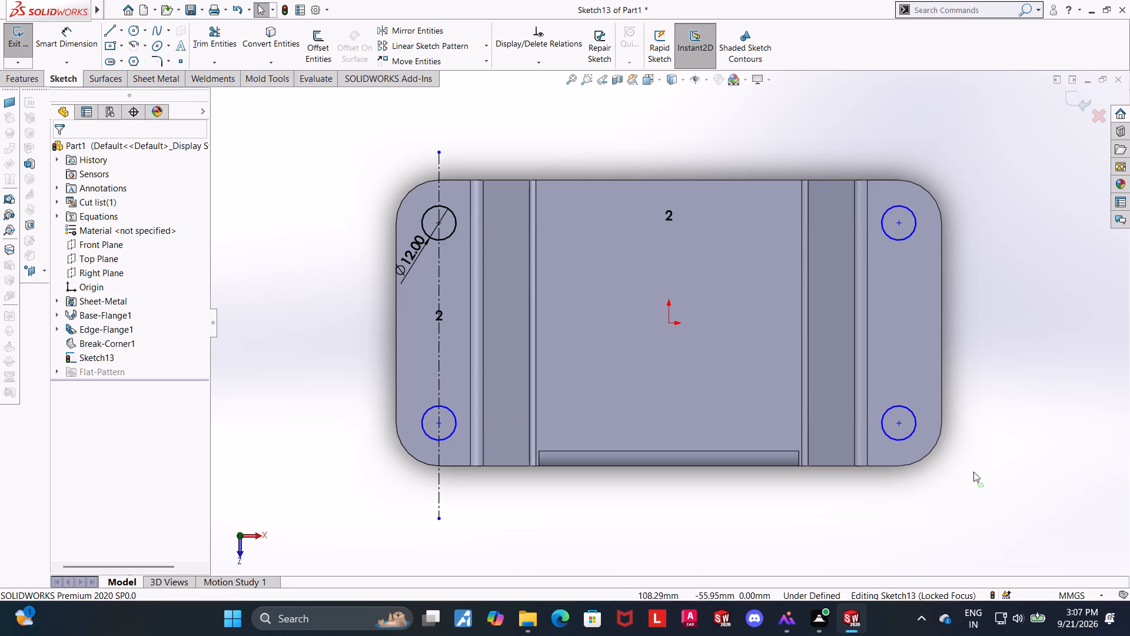
# Dimension the vertical distance from the lower left circle's centre to the flange's lower edge.
pyautogui.click(84, 42)
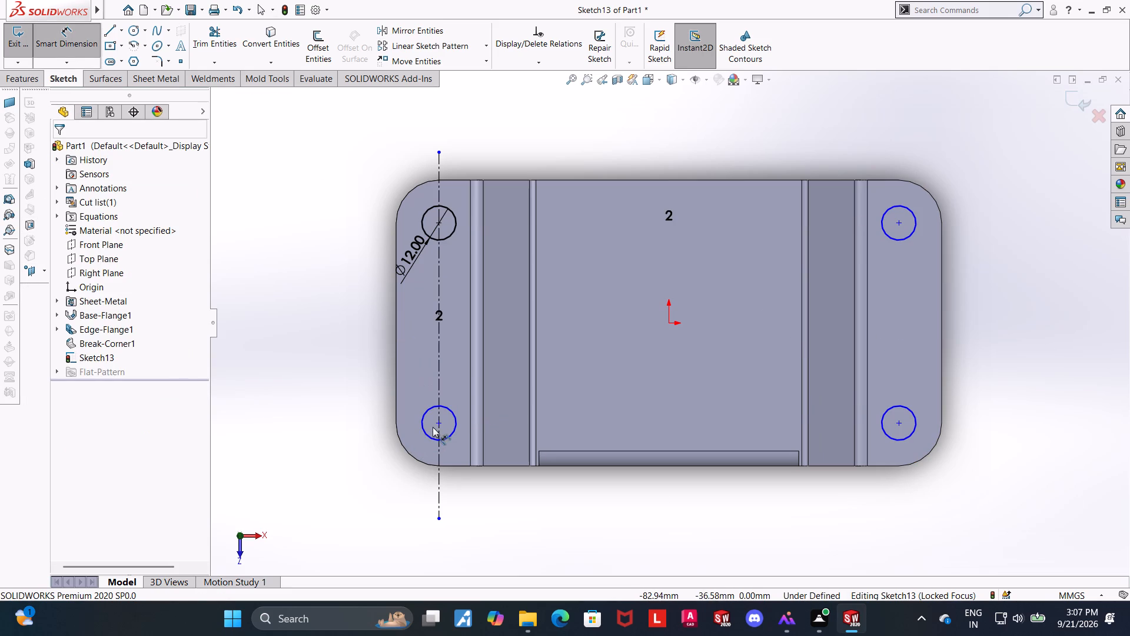
pyautogui.click(438, 426)
pyautogui.click(447, 466)
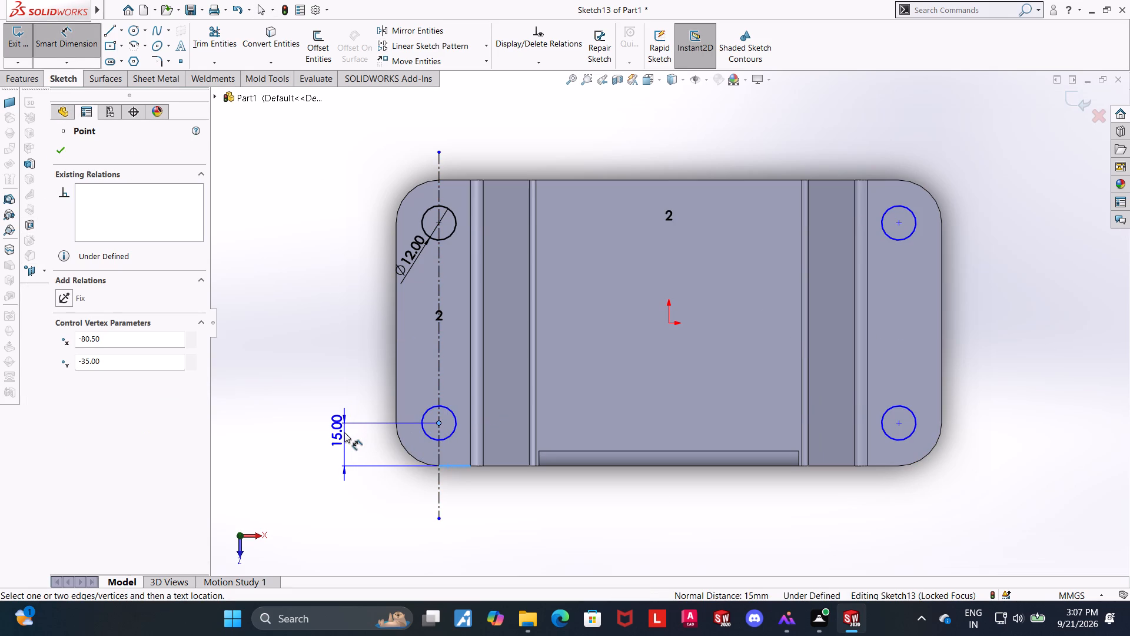
pyautogui.click(344, 432)
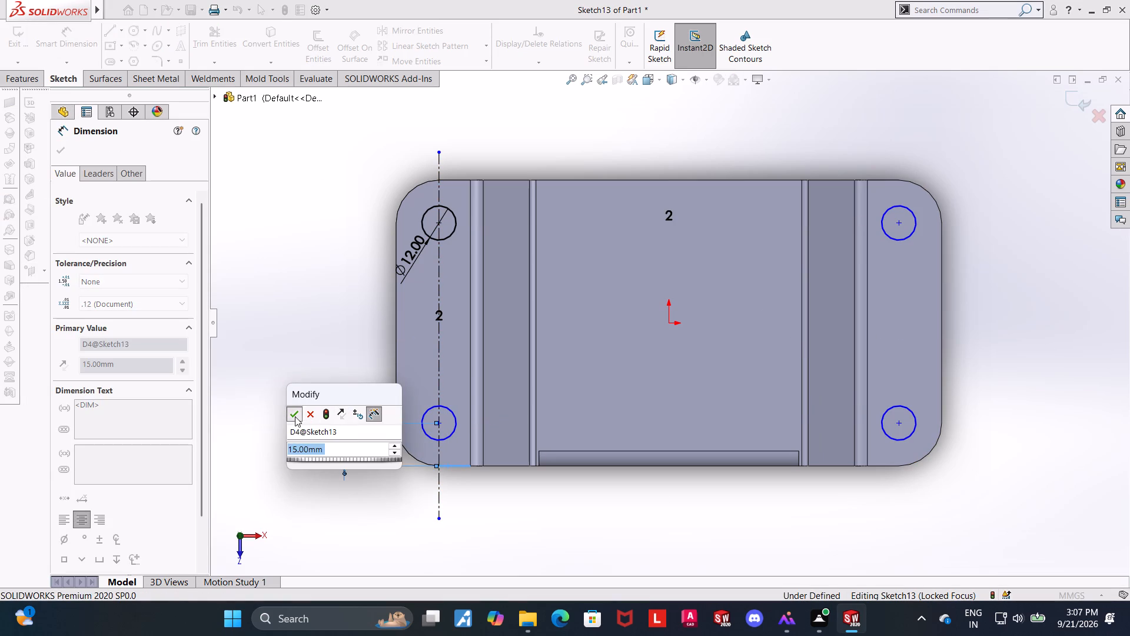
pyautogui.click(295, 416)
pyautogui.press('Escape')
# Dimension the horizontal distance between the centres of the two upper mounting-hole circles.
pyautogui.click(87, 38)
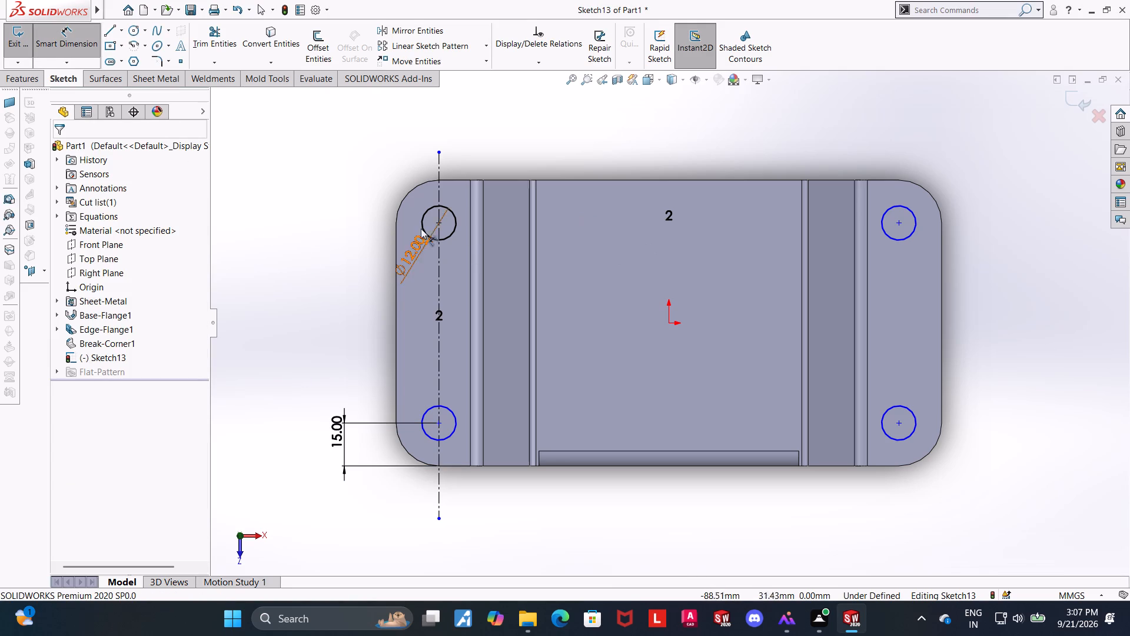
pyautogui.click(437, 224)
pyautogui.click(902, 223)
pyautogui.click(802, 149)
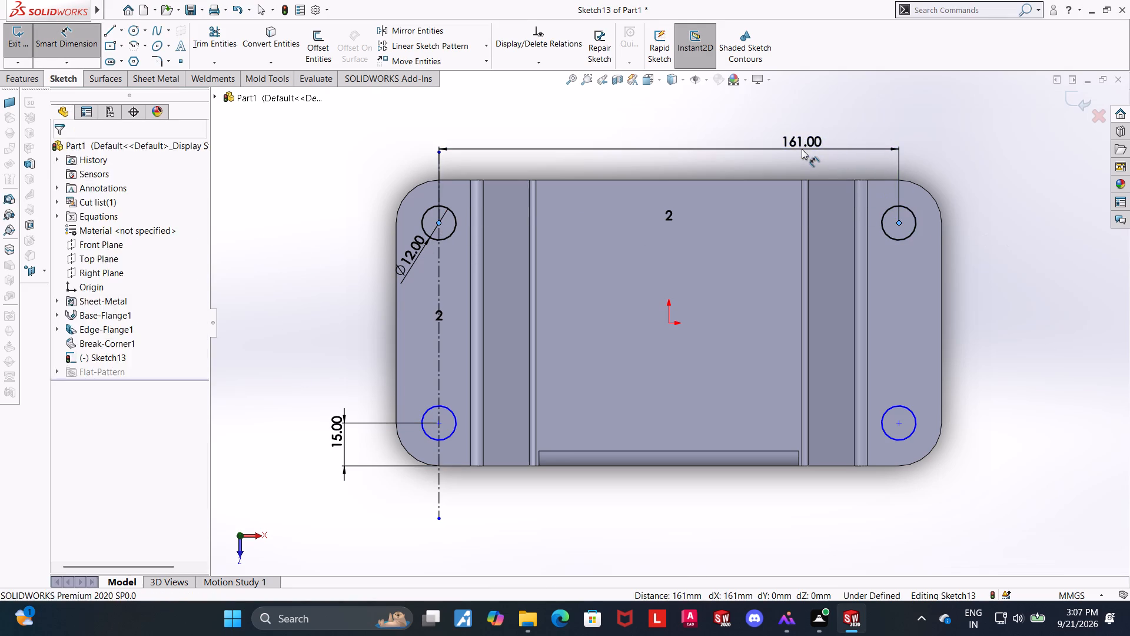
pyautogui.click(746, 132)
pyautogui.press('Escape')
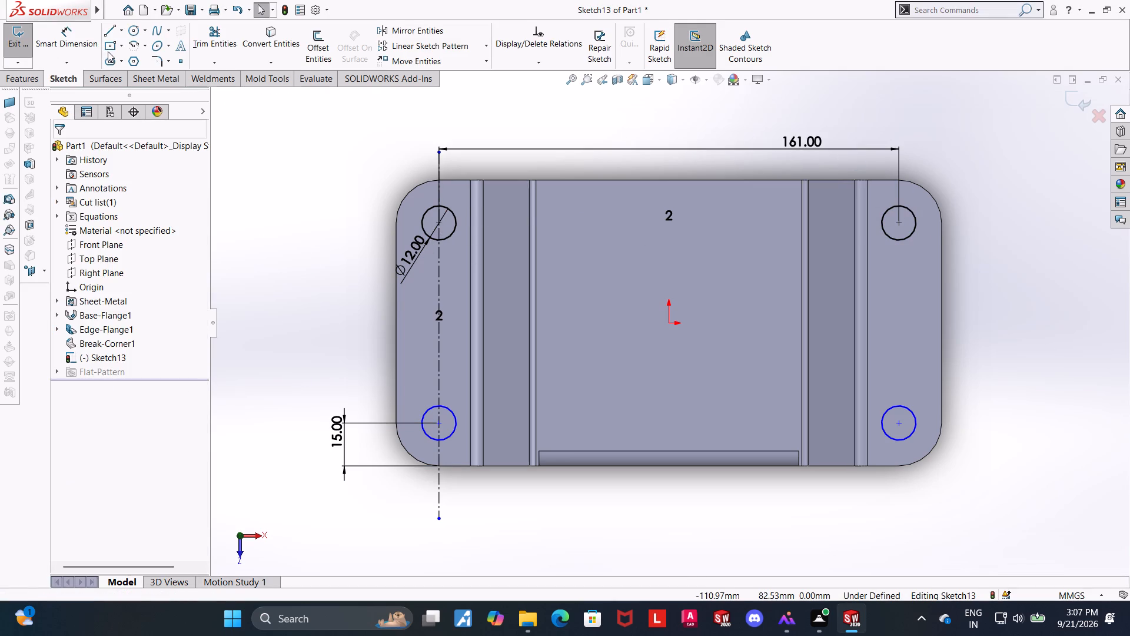
# Dimension the vertical distance between the centres of the two circles on the right flange.
pyautogui.click(87, 38)
pyautogui.click(900, 223)
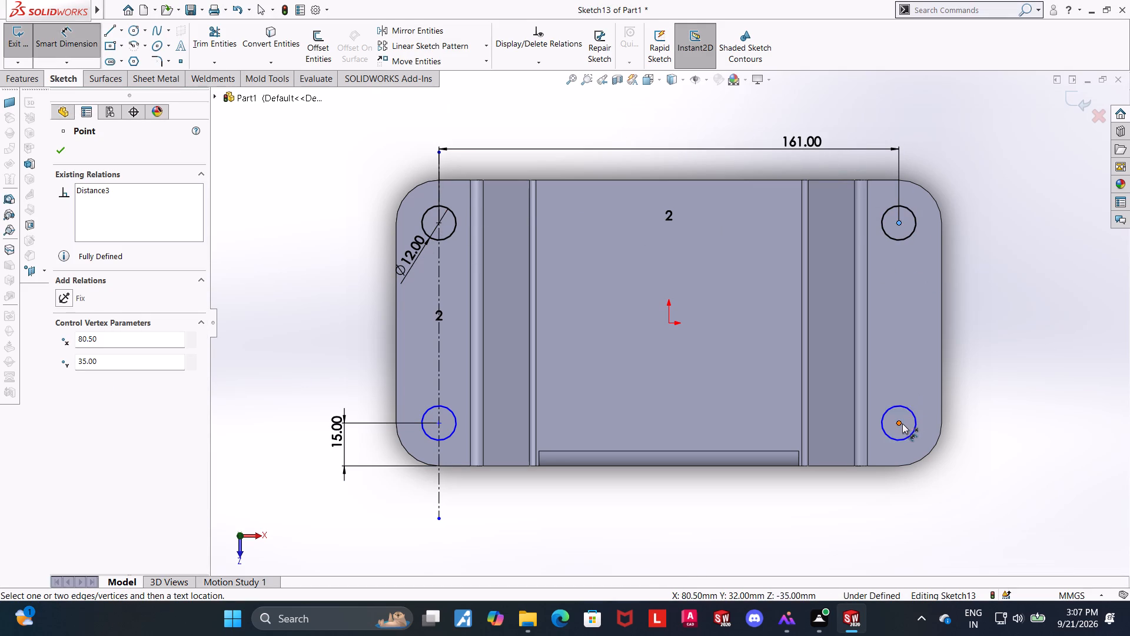
pyautogui.doubleClick(901, 423)
pyautogui.click(986, 381)
pyautogui.click(933, 361)
pyautogui.press('Escape')
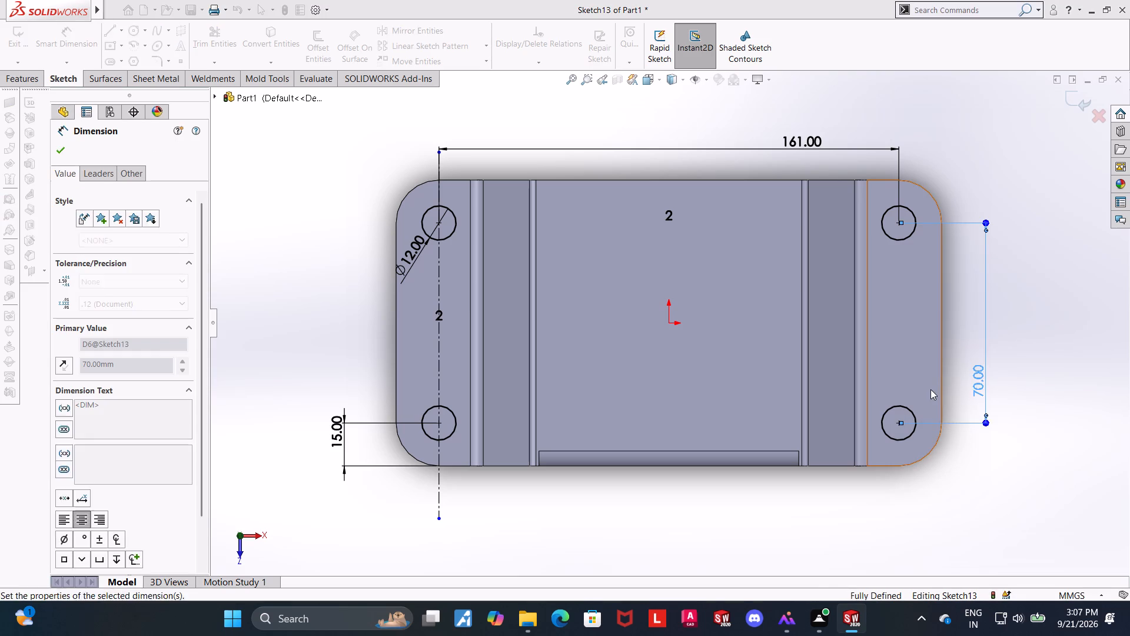
# Add a Horizontal relation between the centres of the two lower circles.
pyautogui.click(899, 423)
pyautogui.keyDown('ctrl'); pyautogui.click(440, 424); pyautogui.keyUp('ctrl')
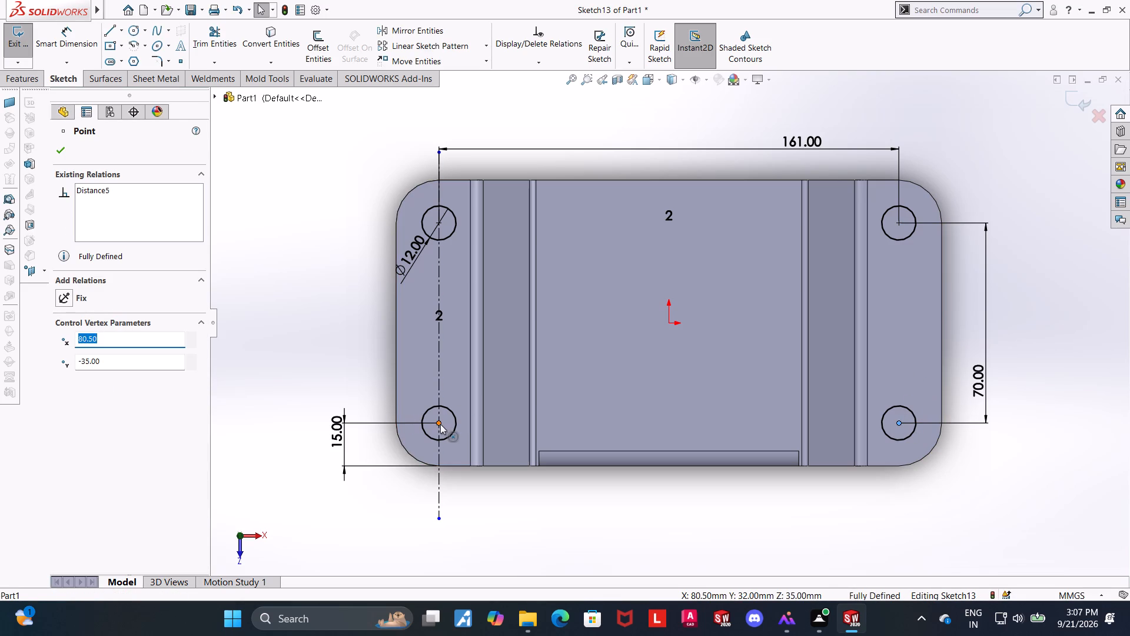
pyautogui.click(69, 355)
pyautogui.click(56, 147)
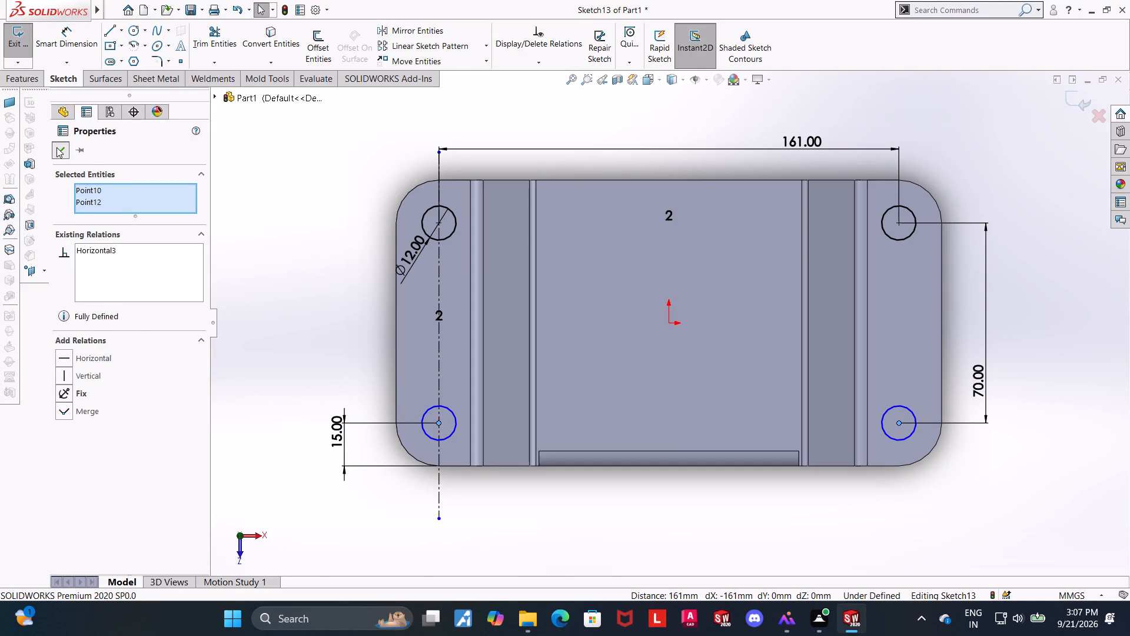
pyautogui.press('Escape')
pyautogui.press('Escape')
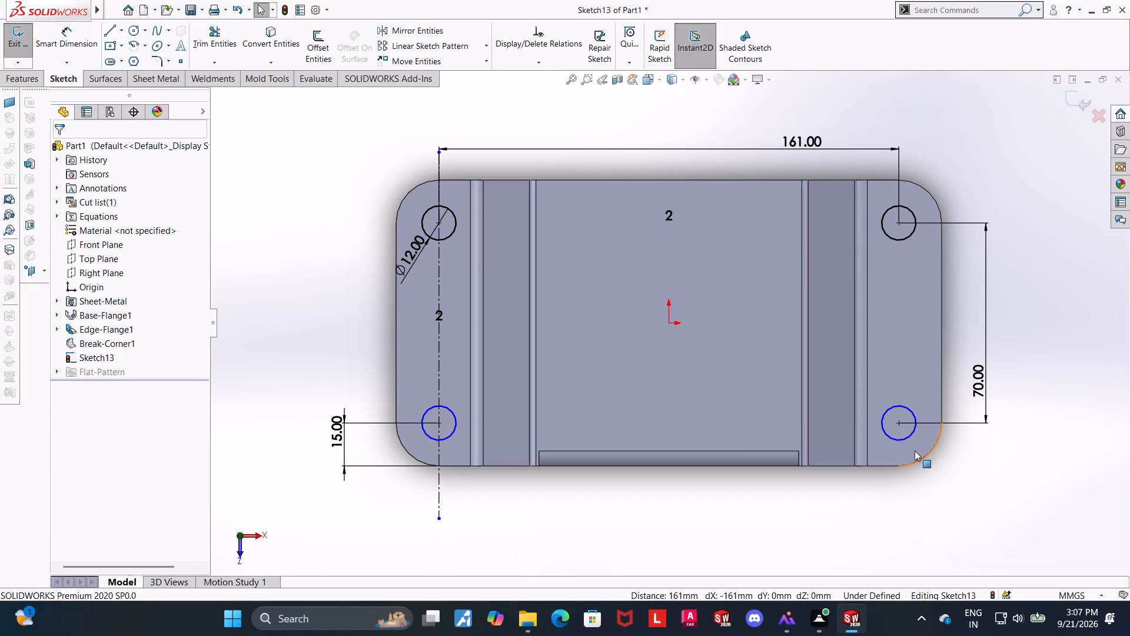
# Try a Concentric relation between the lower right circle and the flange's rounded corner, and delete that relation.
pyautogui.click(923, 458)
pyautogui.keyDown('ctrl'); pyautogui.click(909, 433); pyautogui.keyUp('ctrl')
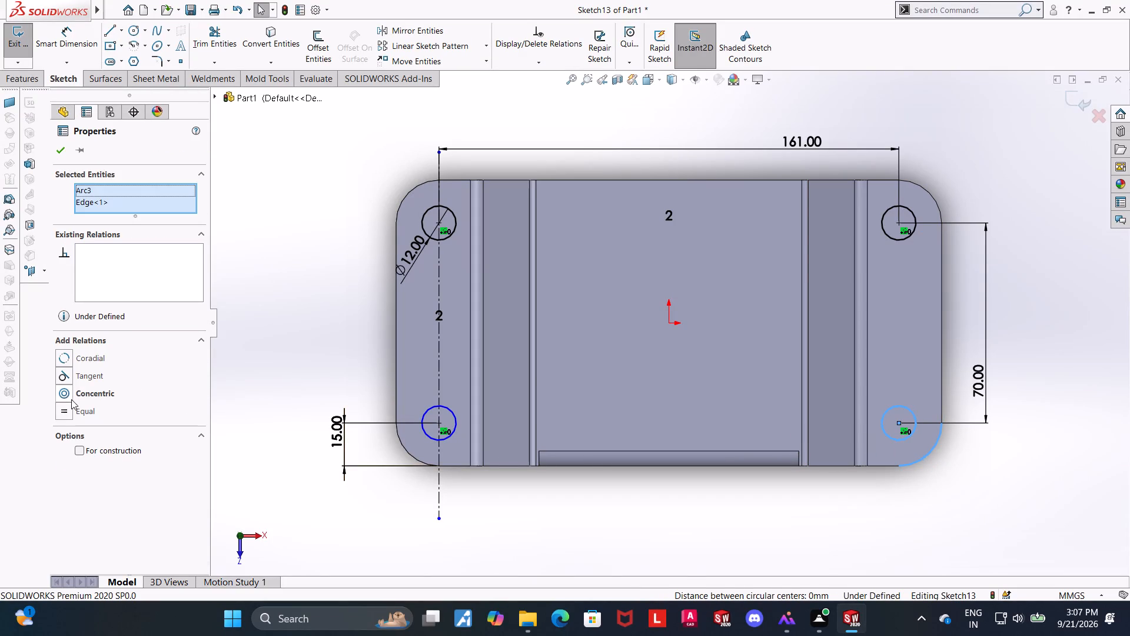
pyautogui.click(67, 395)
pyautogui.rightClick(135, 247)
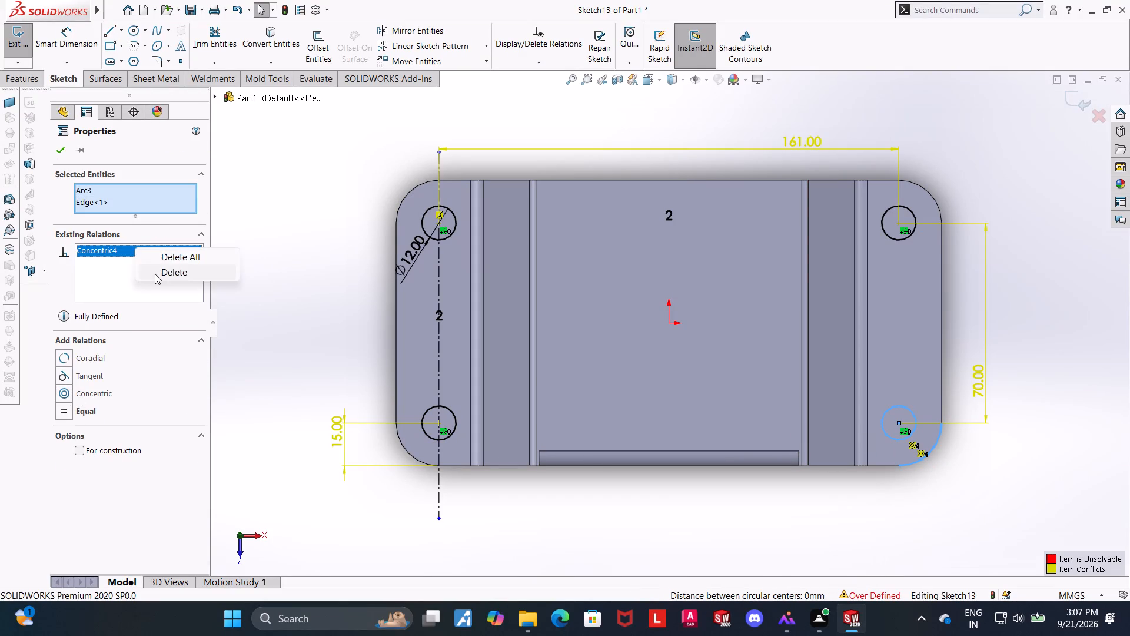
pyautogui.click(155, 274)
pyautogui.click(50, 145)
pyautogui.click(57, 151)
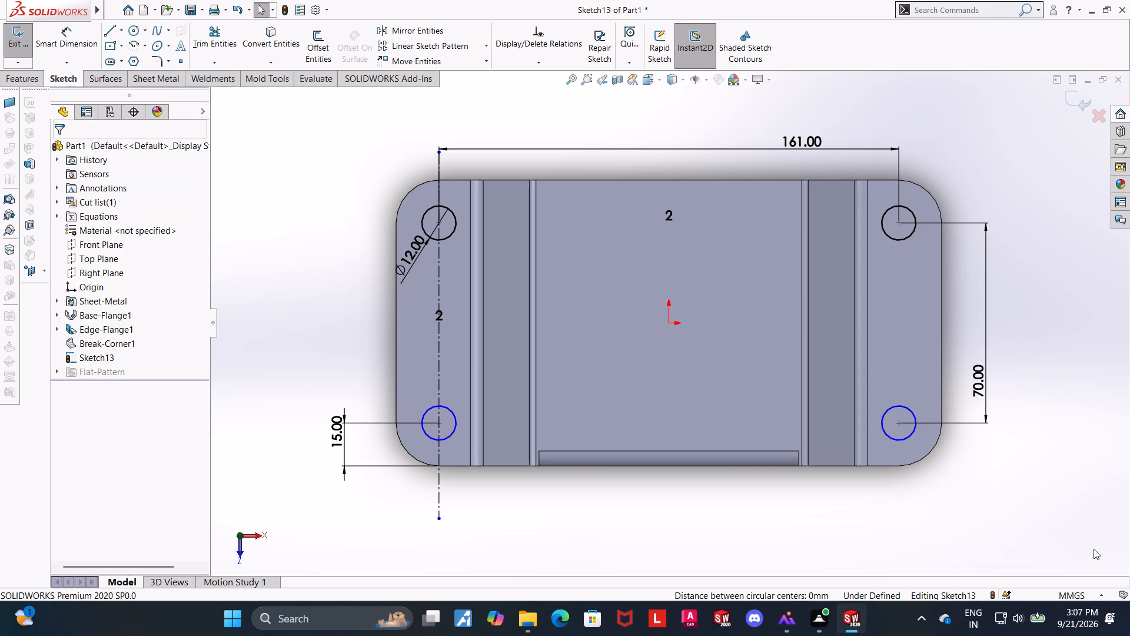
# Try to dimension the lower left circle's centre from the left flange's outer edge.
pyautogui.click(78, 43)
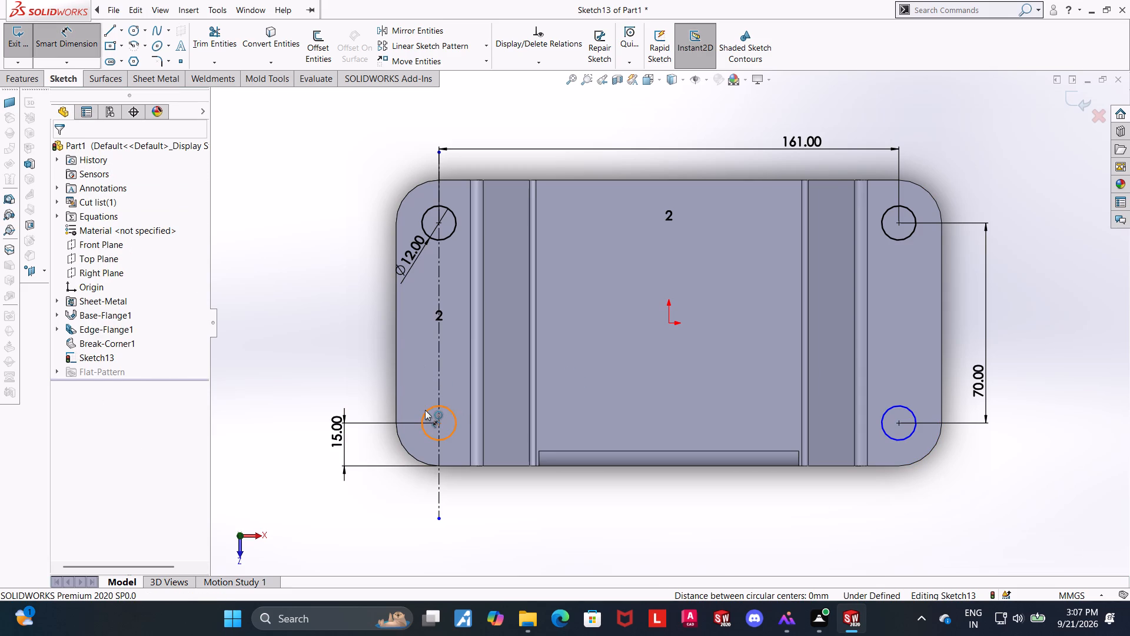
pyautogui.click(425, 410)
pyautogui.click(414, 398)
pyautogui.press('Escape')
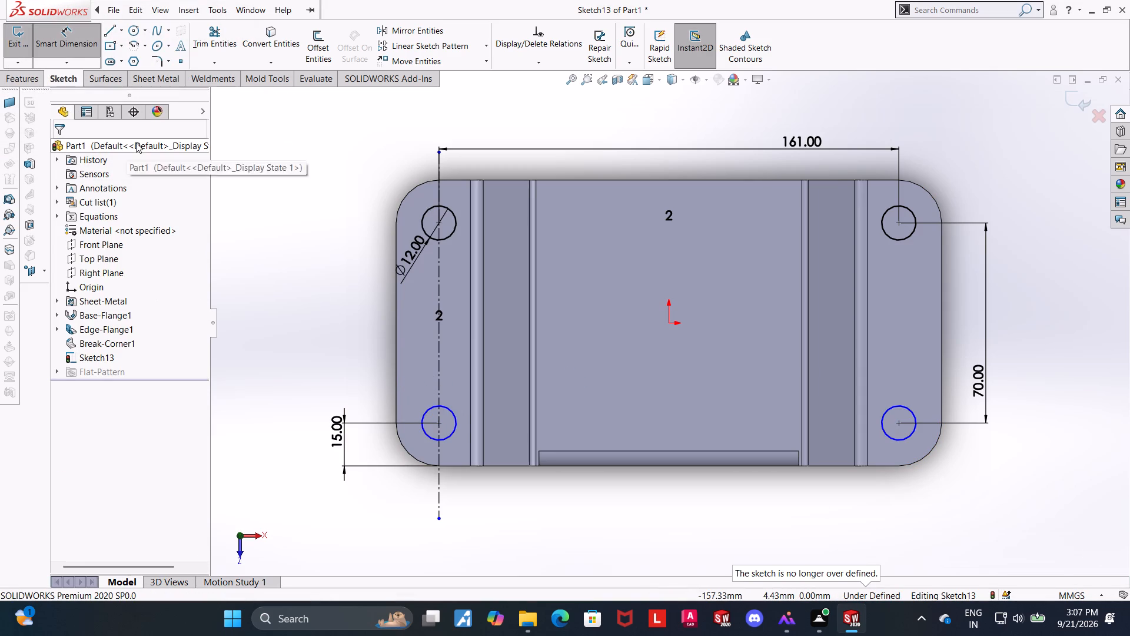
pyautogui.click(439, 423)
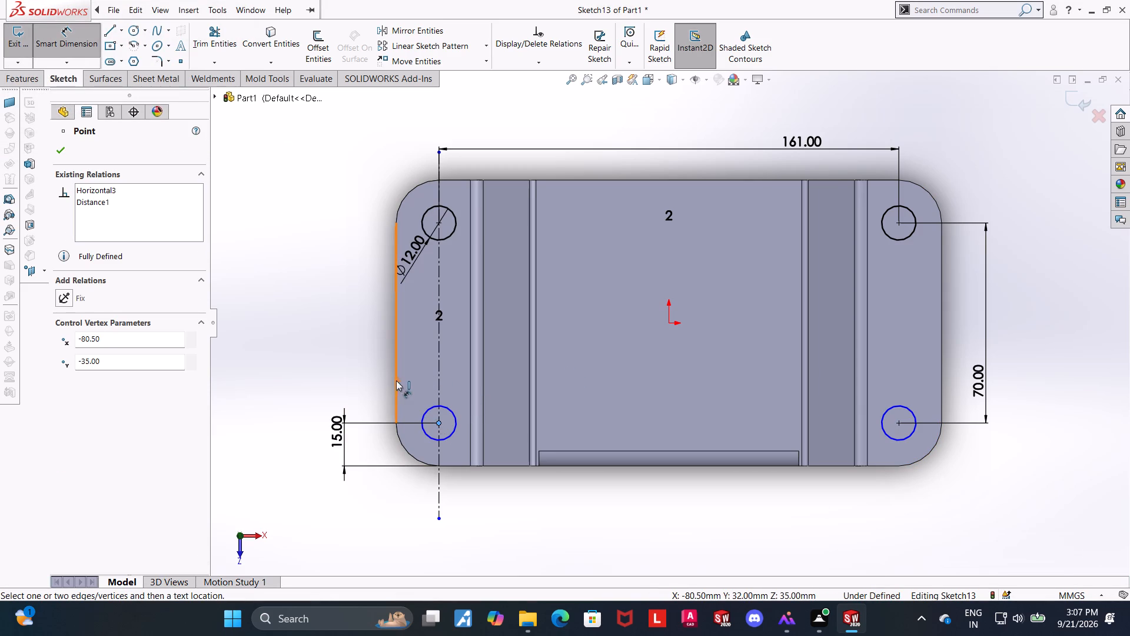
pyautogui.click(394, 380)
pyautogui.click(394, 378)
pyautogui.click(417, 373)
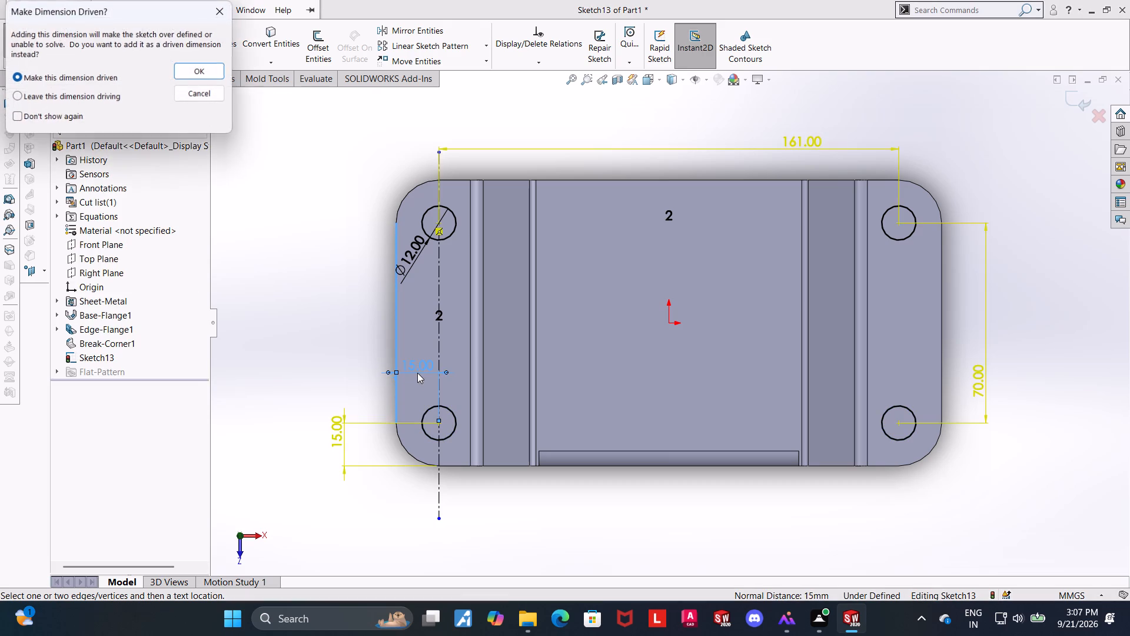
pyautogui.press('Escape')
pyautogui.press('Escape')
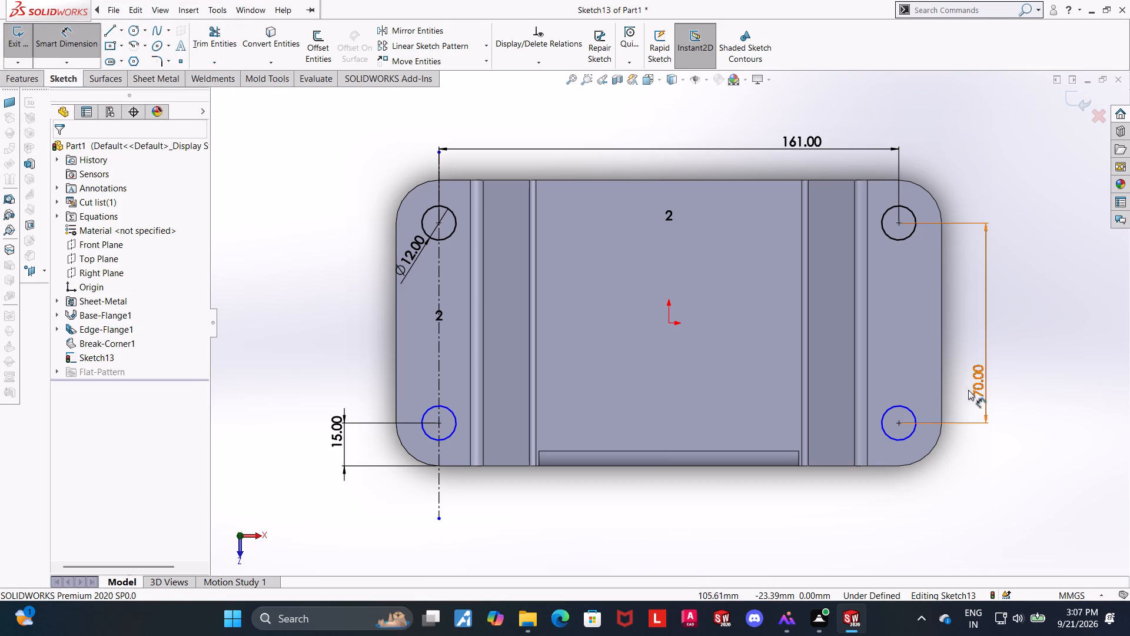
# Exit the sketch and cut the four circles through the upper flanges, with a blind Extruded Cut linked to the sheet thickness.
pyautogui.scroll(2, 1019, 417)
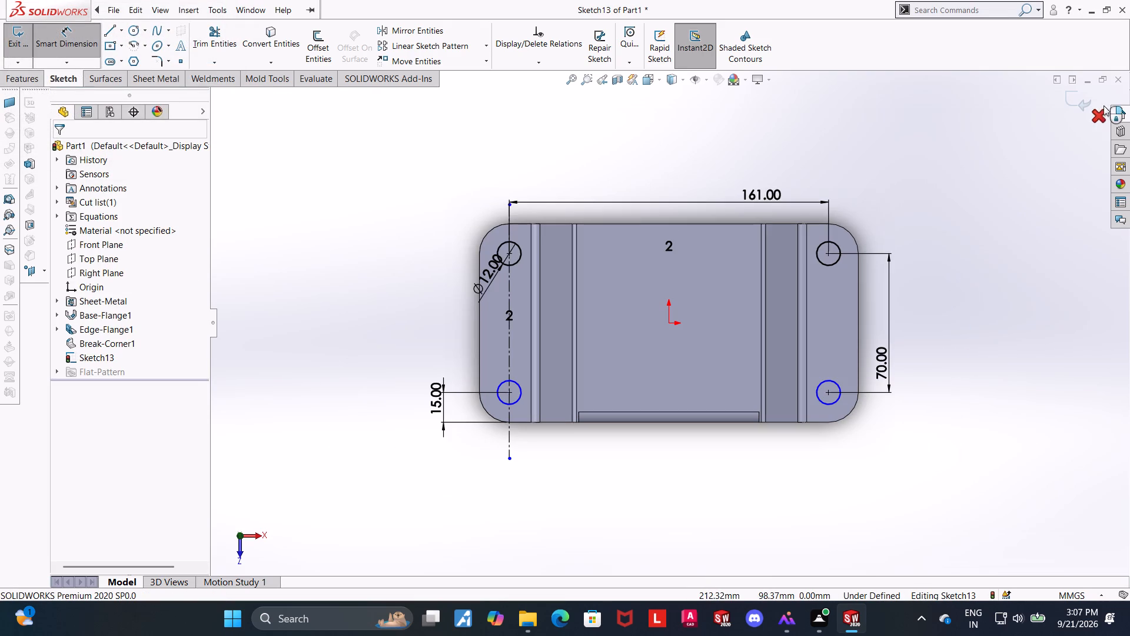
pyautogui.click(1067, 98)
pyautogui.moveTo(902, 413); pyautogui.dragTo(883, 226, button='middle')
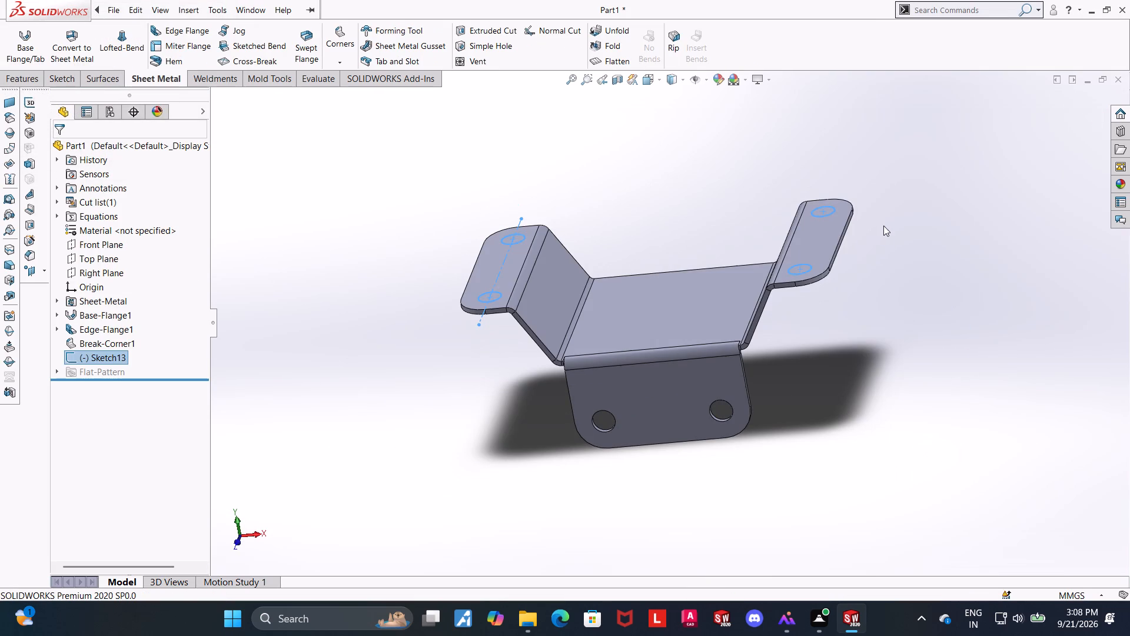
pyautogui.click(476, 24)
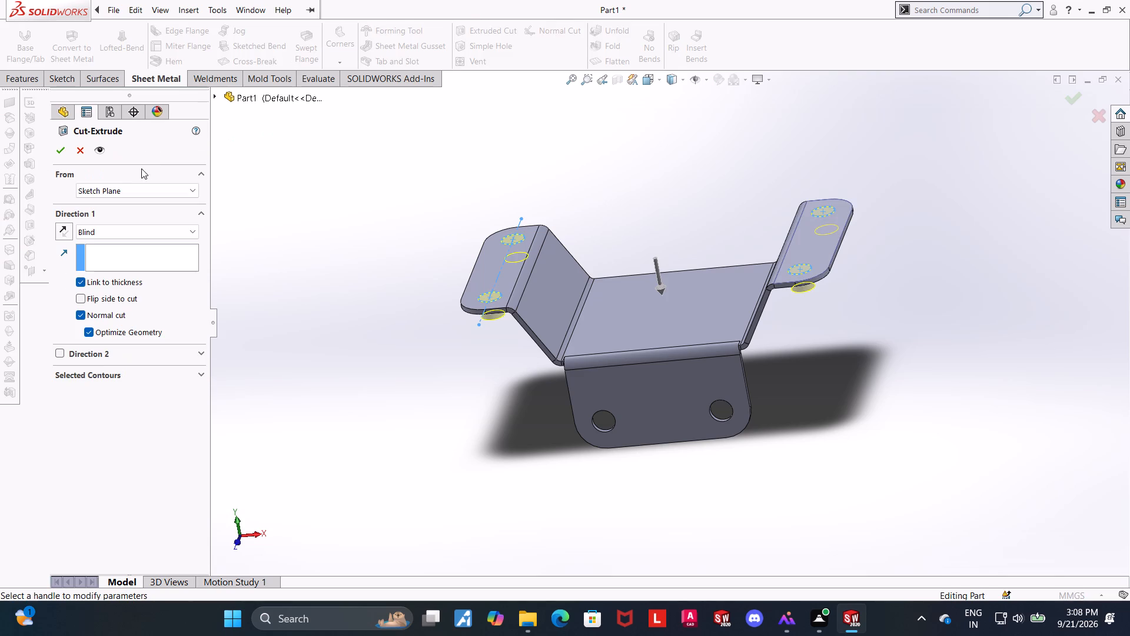
pyautogui.click(56, 153)
pyautogui.click(279, 337)
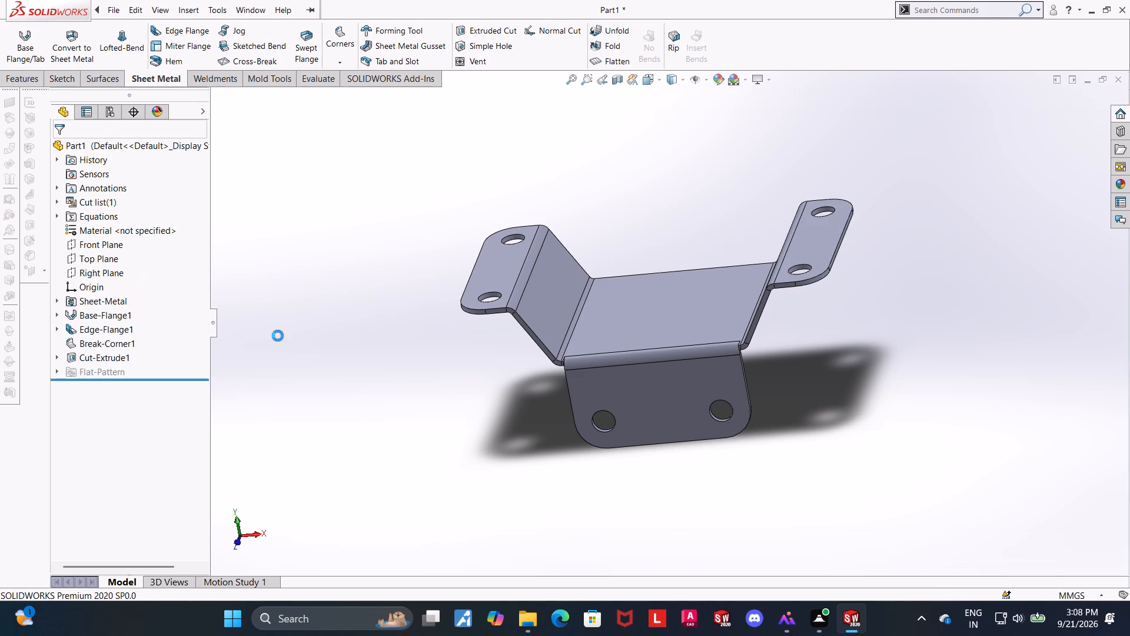
# Inspect the finished bracket from several angles and from above, examining the flange holes and bends.
pyautogui.moveTo(285, 327); pyautogui.dragTo(299, 306, button='middle')
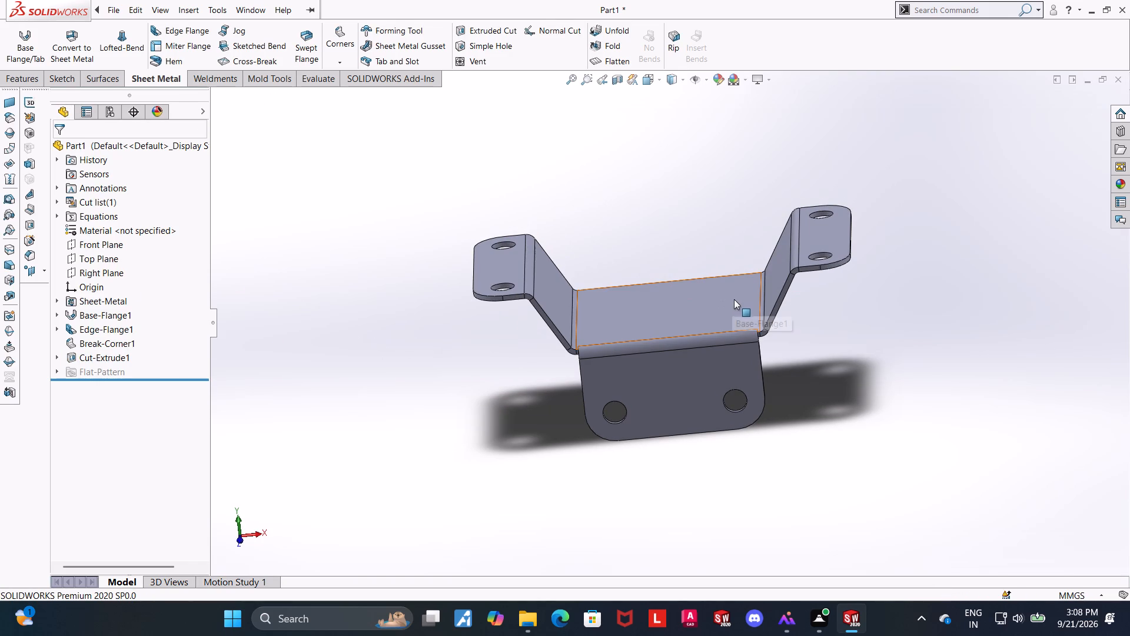
pyautogui.moveTo(785, 366); pyautogui.dragTo(795, 332, button='middle')
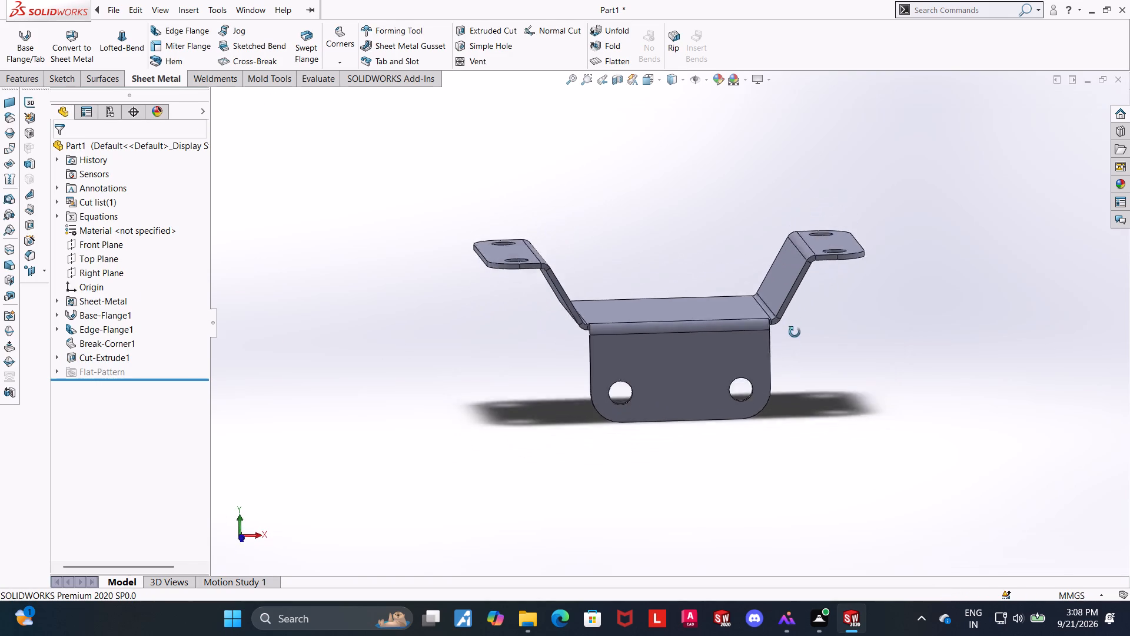
pyautogui.moveTo(795, 332); pyautogui.dragTo(850, 400, button='middle')
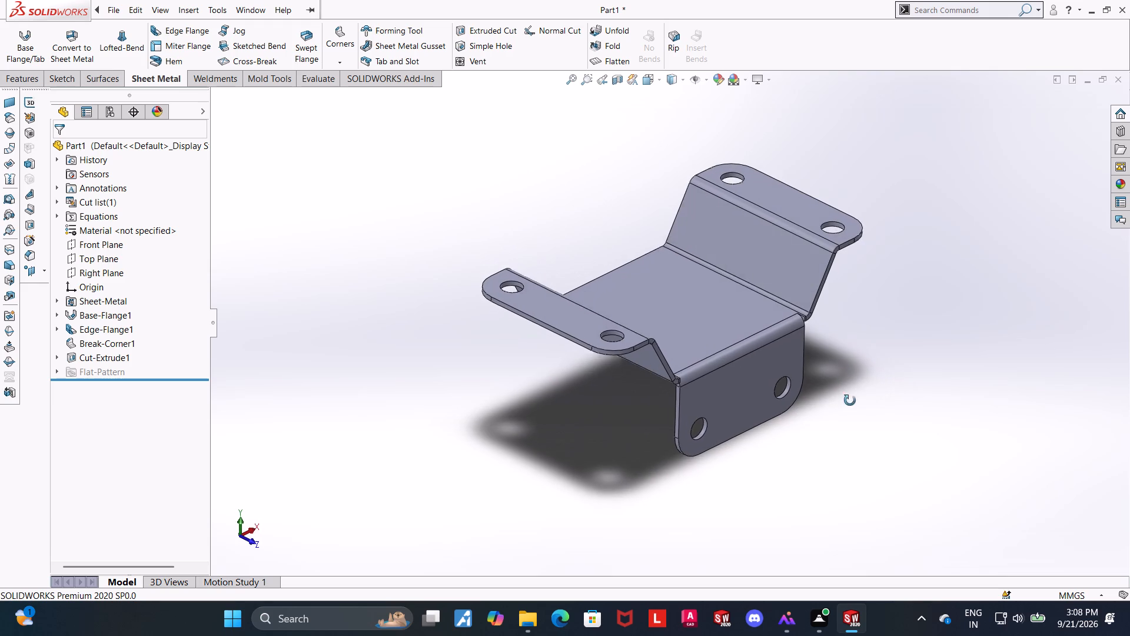
pyautogui.moveTo(850, 400); pyautogui.dragTo(851, 404, button='middle')
pyautogui.click(653, 81)
pyautogui.click(529, 282)
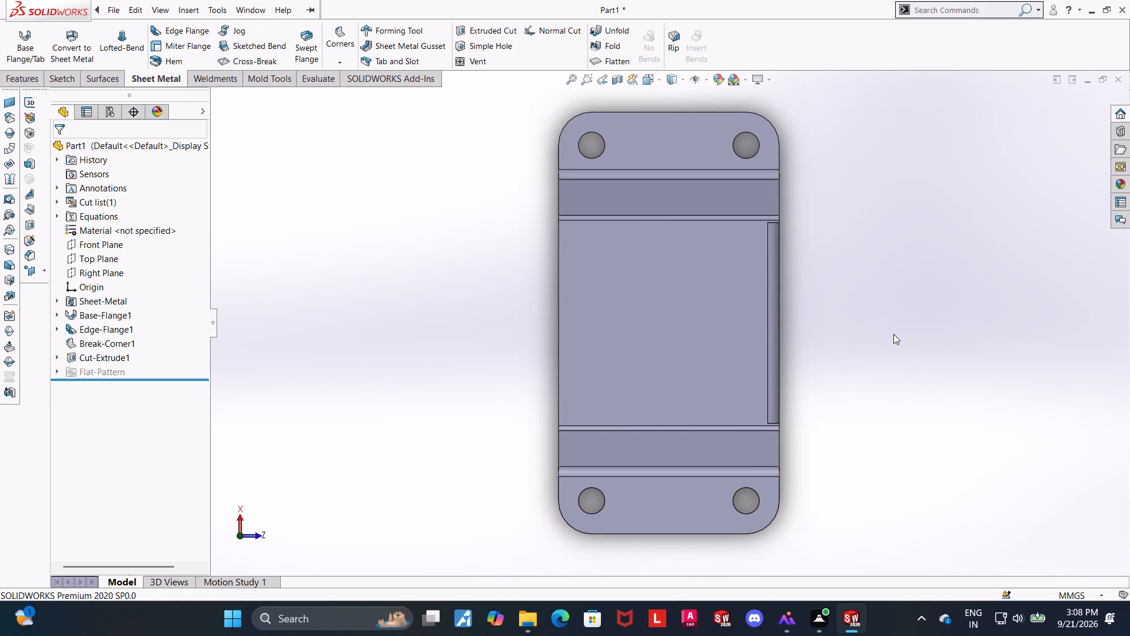
pyautogui.moveTo(680, 269); pyautogui.dragTo(531, 603, button='middle')
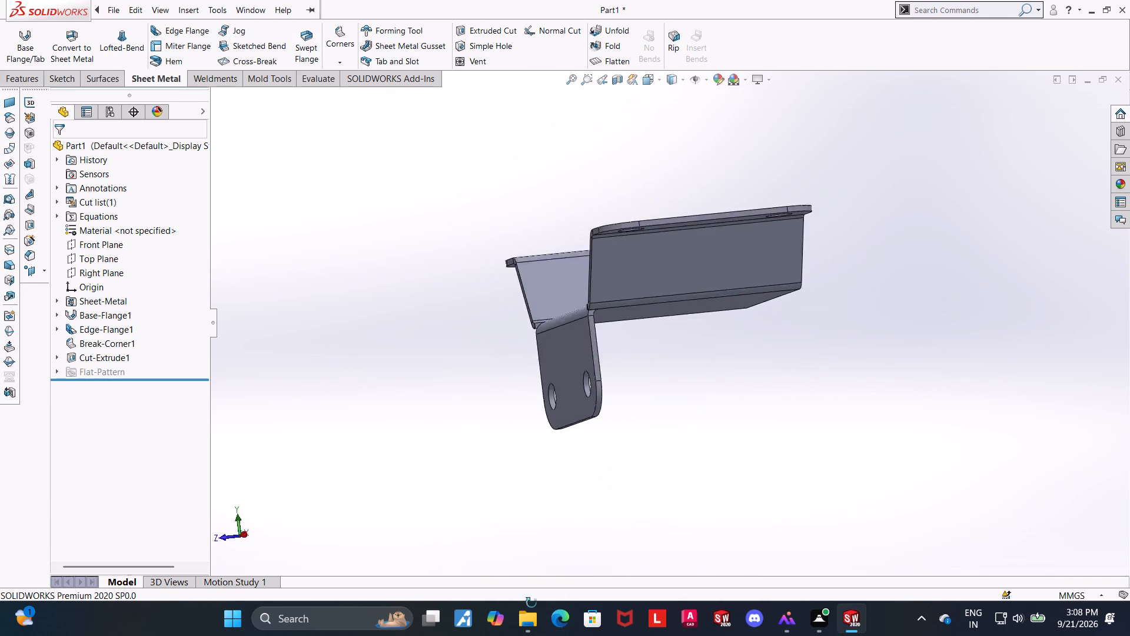
pyautogui.moveTo(531, 603); pyautogui.dragTo(614, 571, button='middle')
pyautogui.moveTo(785, 308); pyautogui.dragTo(787, 425, button='middle')
pyautogui.scroll(-1, 787, 419)
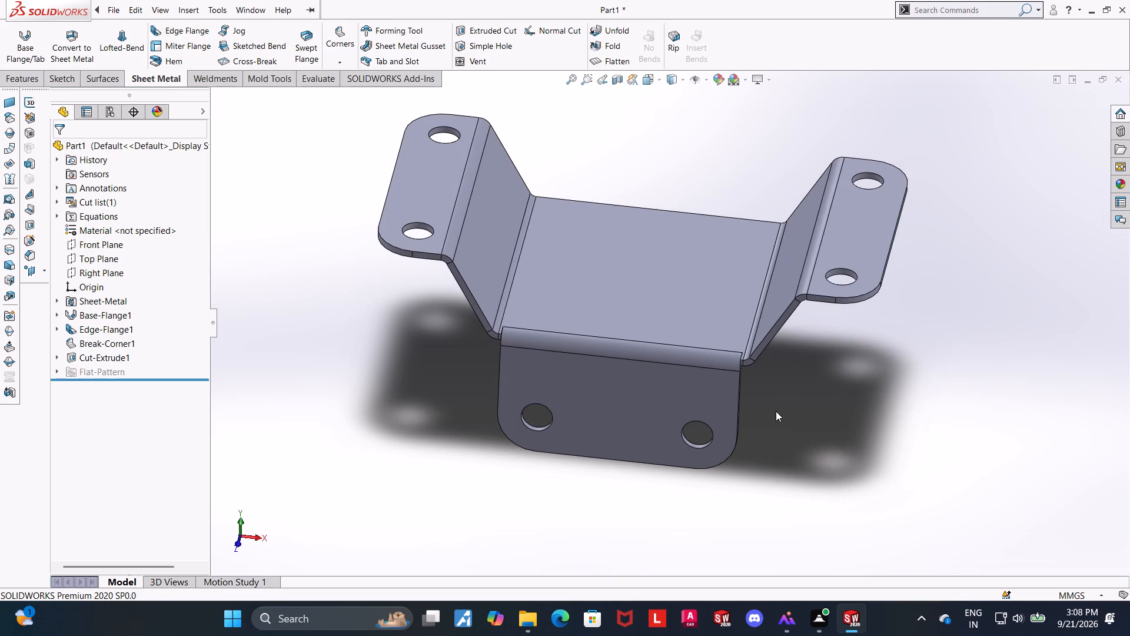
pyautogui.scroll(2, 787, 406)
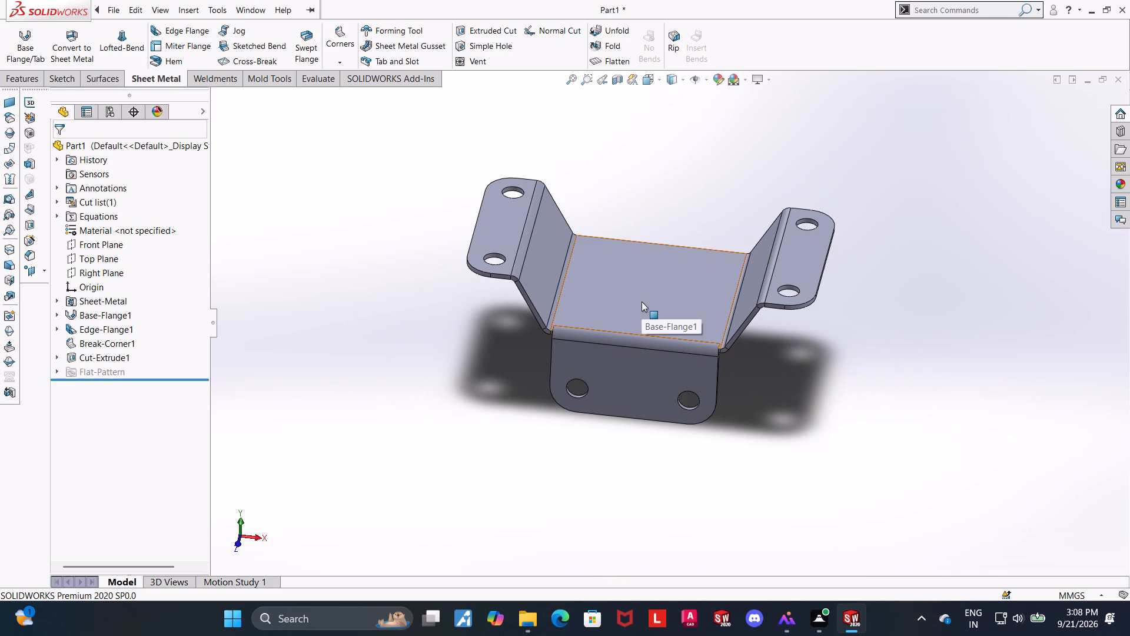
# Start a sketch on the edge flange's front face and draw a line about 36.4 mm long along the left slanted leg's outer edge.
pyautogui.click(646, 79)
pyautogui.click(525, 390)
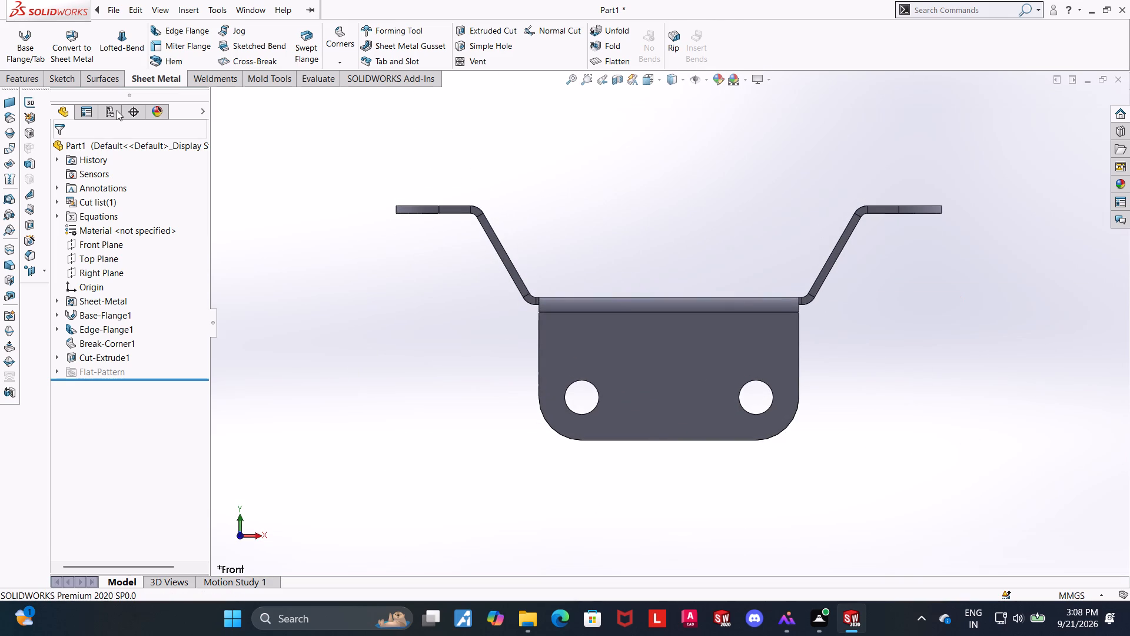
pyautogui.rightClick(622, 346)
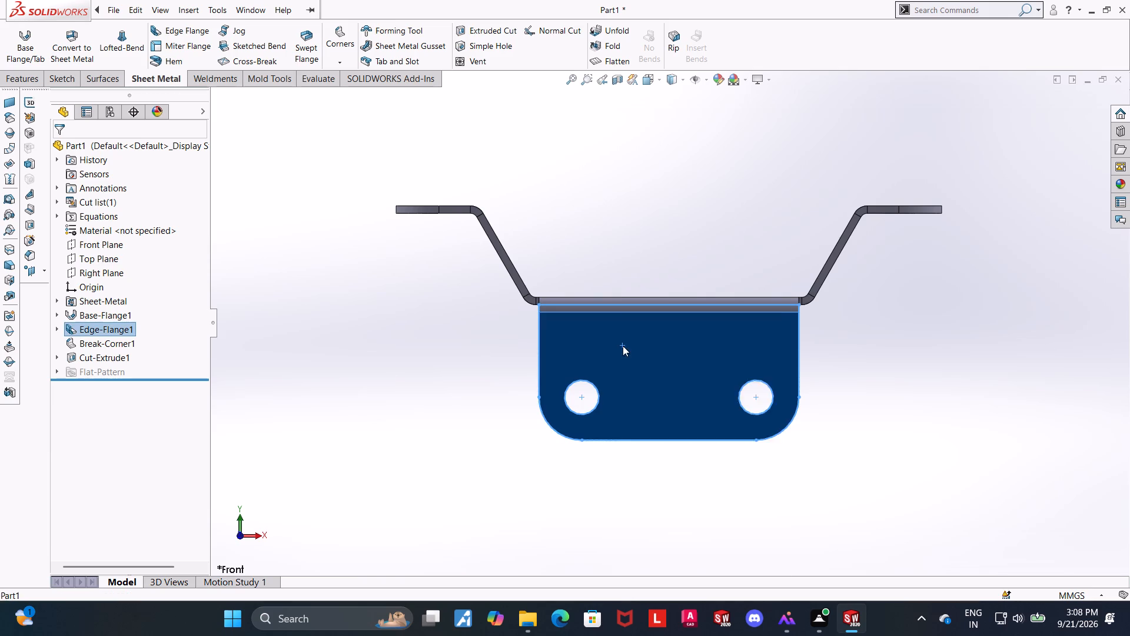
pyautogui.click(647, 302)
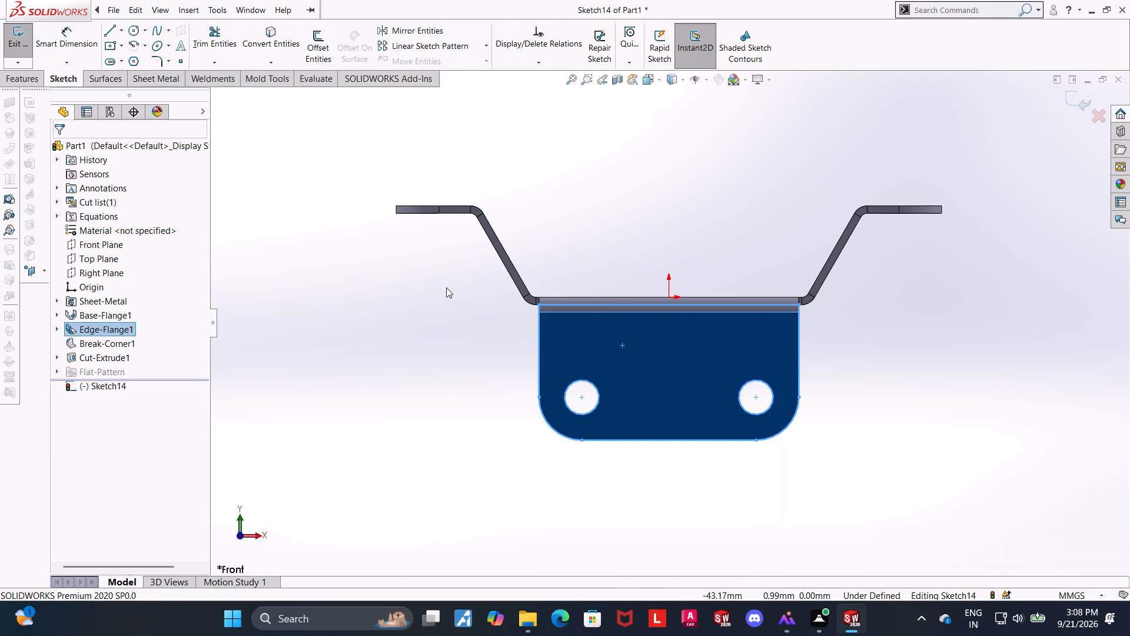
pyautogui.click(111, 28)
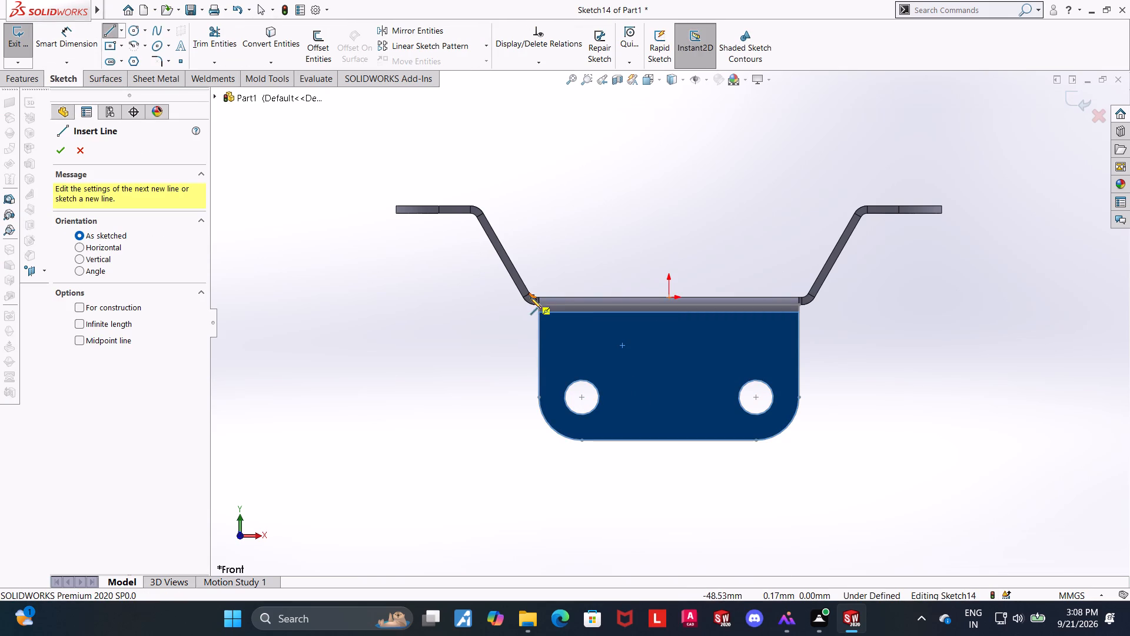
pyautogui.click(529, 303)
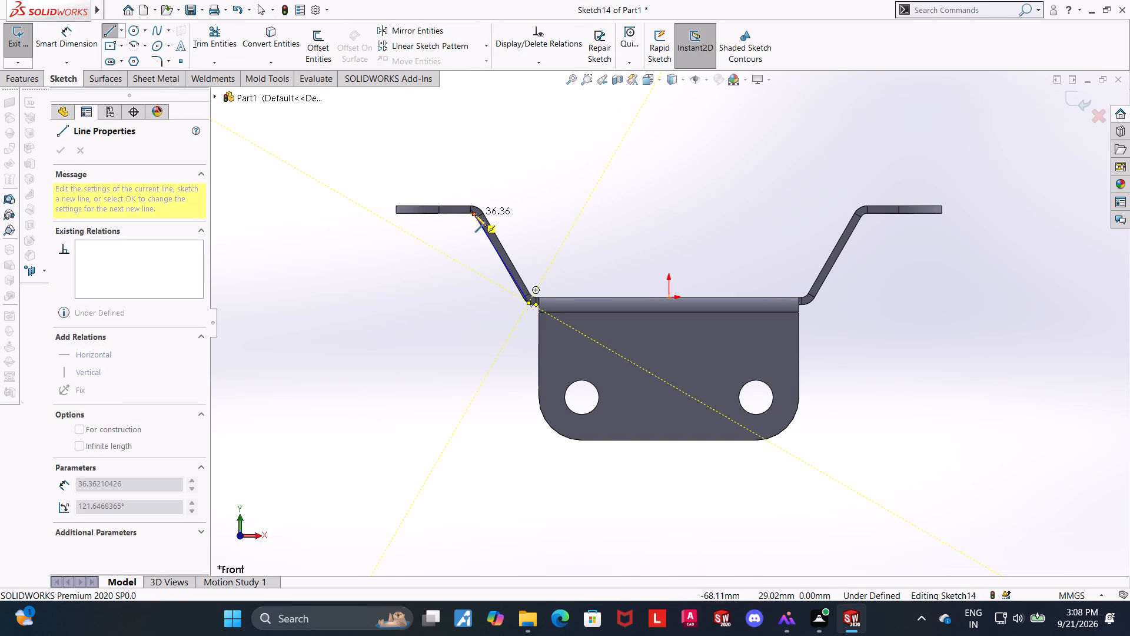
pyautogui.click(473, 213)
pyautogui.press('Escape')
pyautogui.press('Escape')
pyautogui.press('Escape')
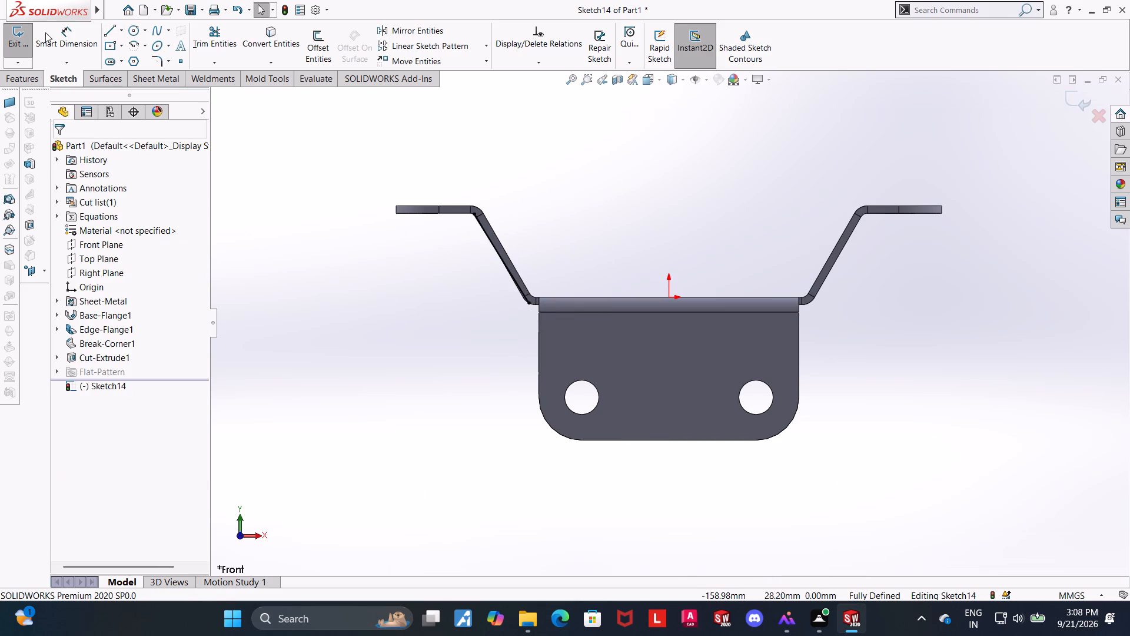
# Measure the length of the sketched line along the left slanted leg, without keeping a dimension.
pyautogui.click(47, 32)
pyautogui.click(503, 261)
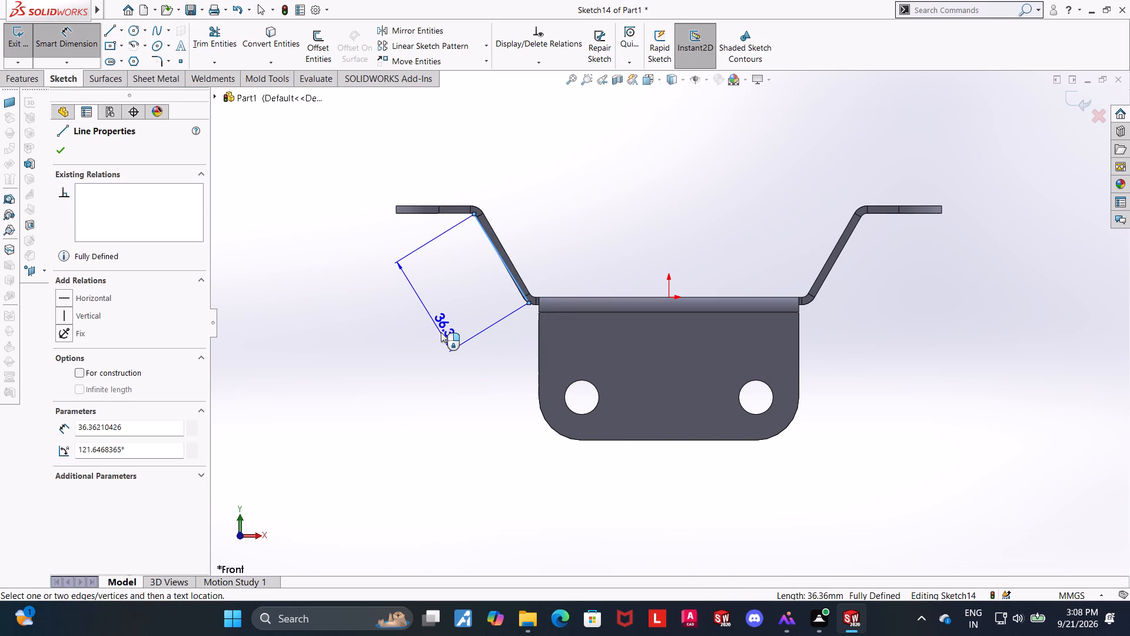
pyautogui.press('Escape')
pyautogui.scroll(-4, 530, 284)
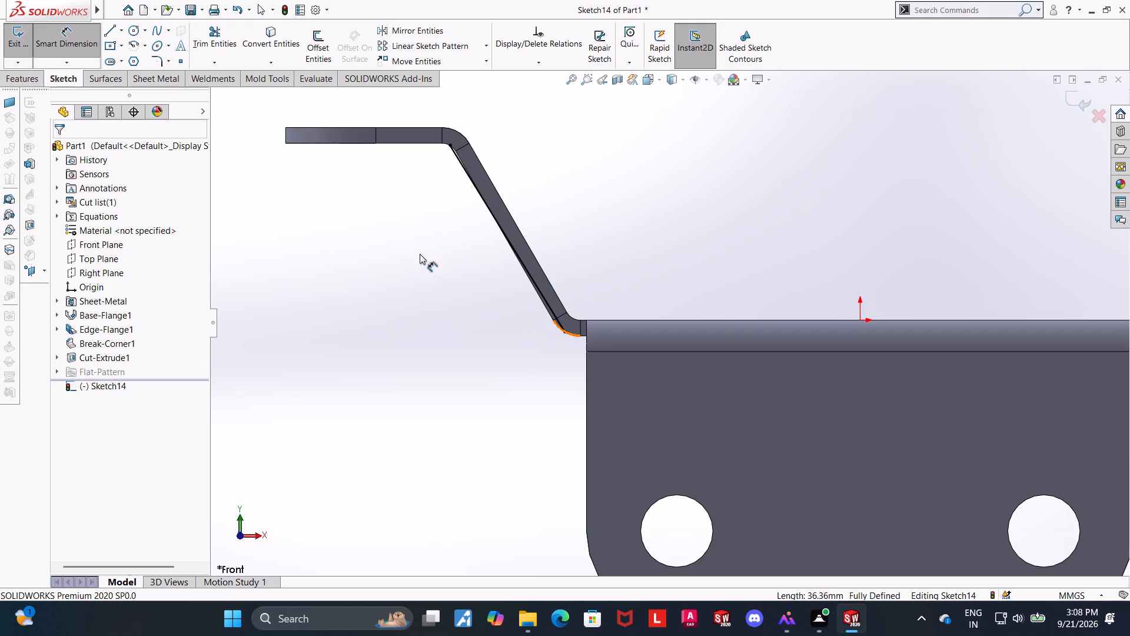
pyautogui.scroll(3, 504, 184)
pyautogui.press('Escape')
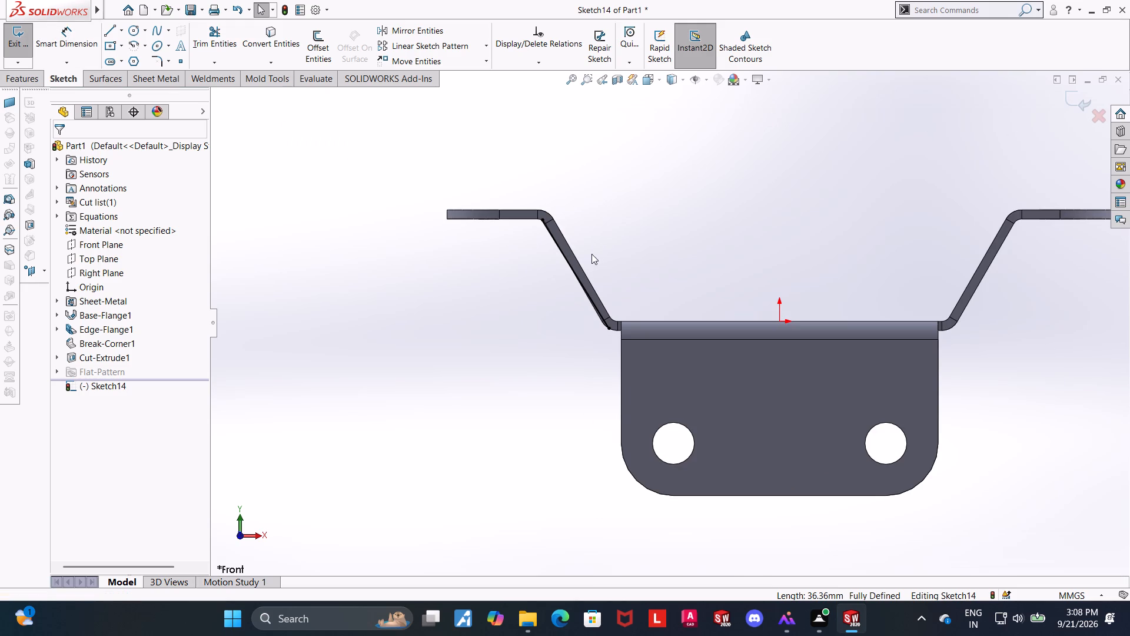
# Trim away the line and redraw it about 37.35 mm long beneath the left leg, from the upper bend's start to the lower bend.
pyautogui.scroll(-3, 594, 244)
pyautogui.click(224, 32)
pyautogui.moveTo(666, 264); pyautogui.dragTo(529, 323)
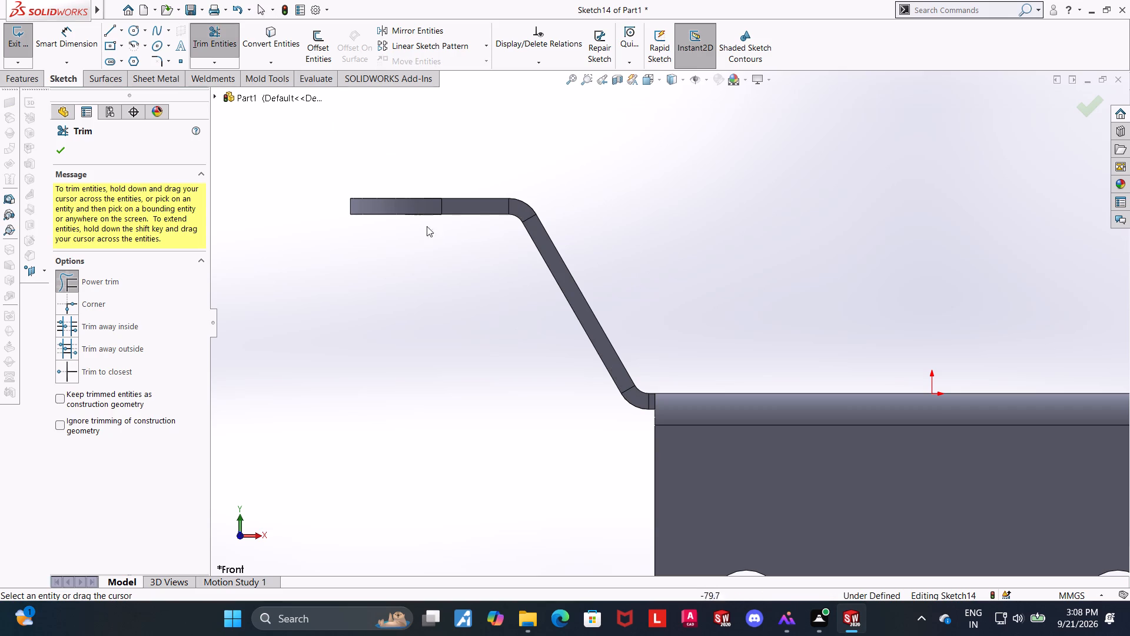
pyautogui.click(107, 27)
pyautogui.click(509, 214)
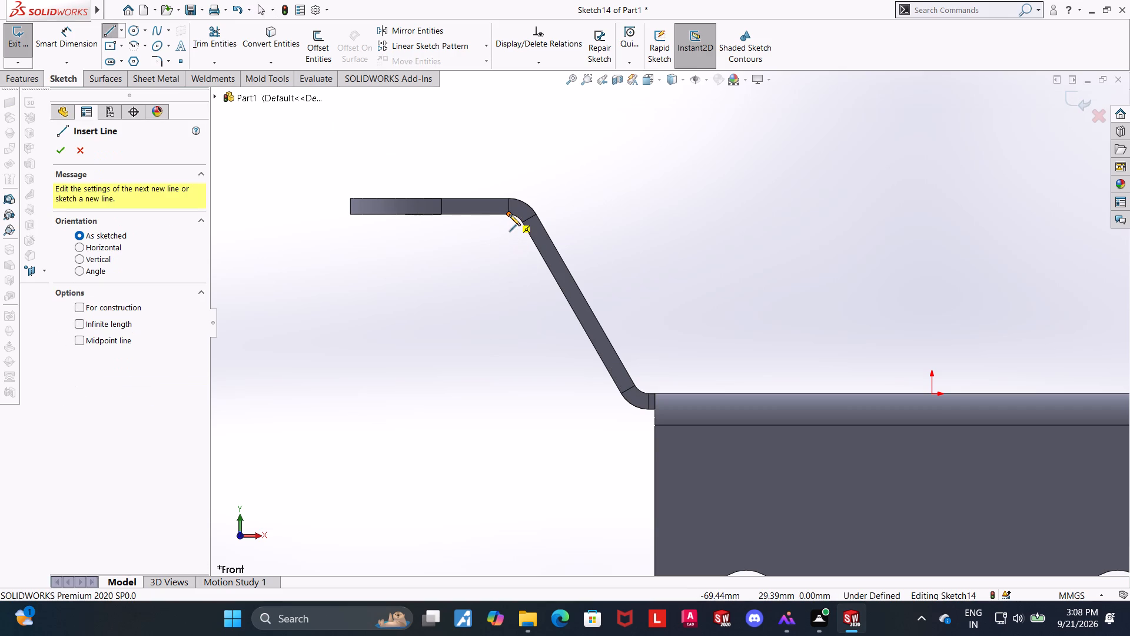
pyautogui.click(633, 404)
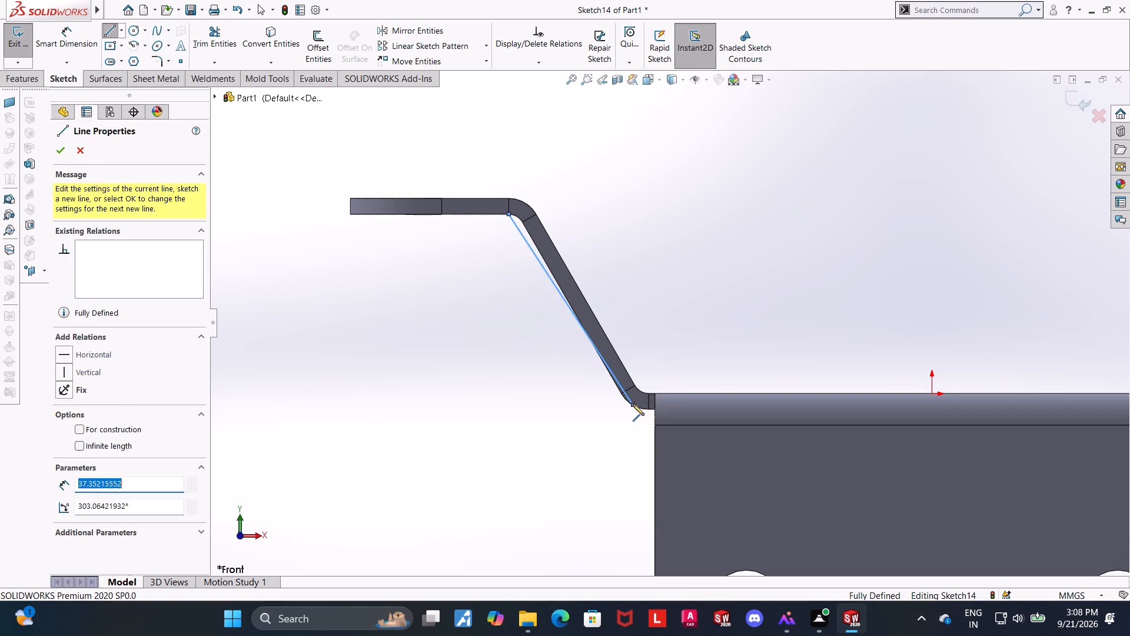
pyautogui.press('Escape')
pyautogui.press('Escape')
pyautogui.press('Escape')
# Measure the redrawn line's length along the left slanted leg, without keeping a dimension.
pyautogui.click(85, 47)
pyautogui.click(543, 269)
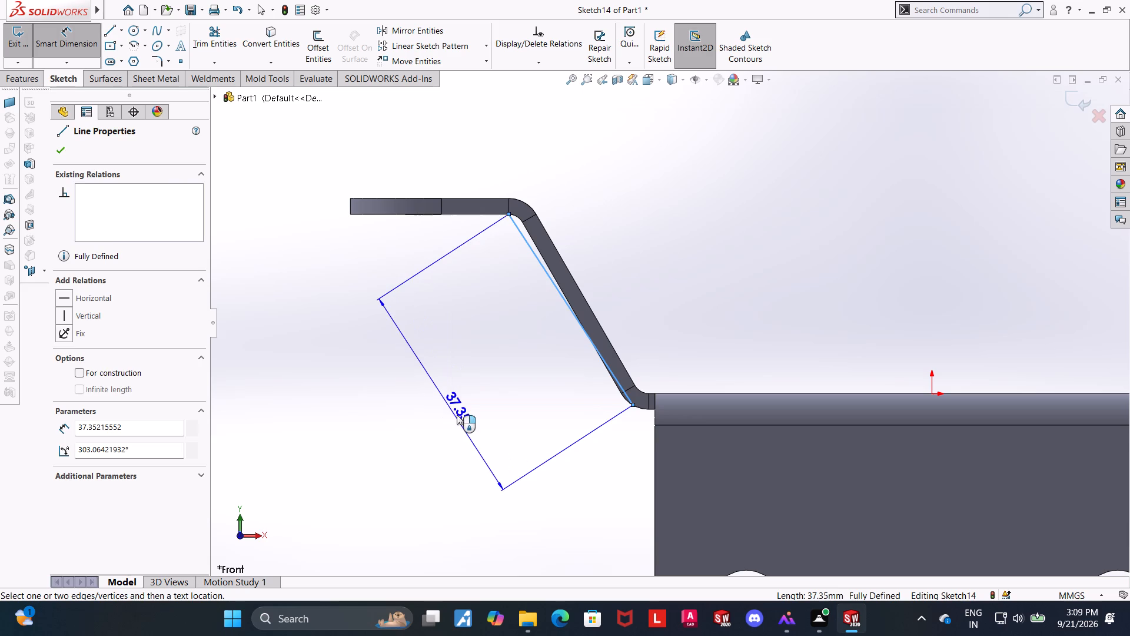
pyautogui.press('Escape')
pyautogui.press('Escape')
pyautogui.press('Escape')
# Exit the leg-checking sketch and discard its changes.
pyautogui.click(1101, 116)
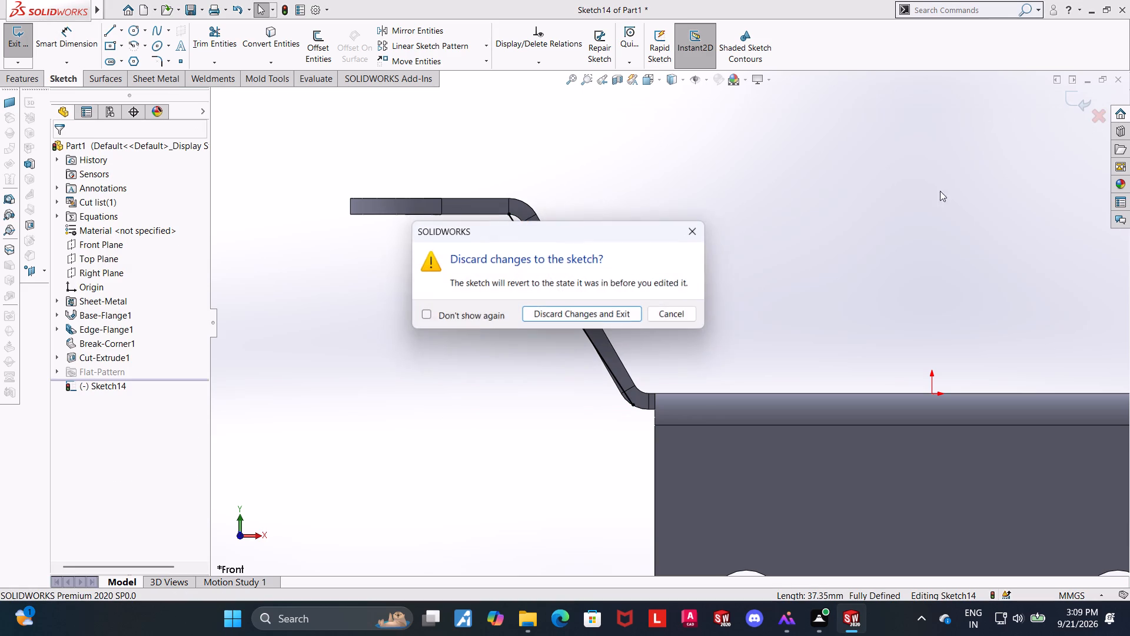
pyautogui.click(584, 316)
# Inspect the folded bracket from the front and from above, examining its legs, bends and holes.
pyautogui.scroll(5, 726, 304)
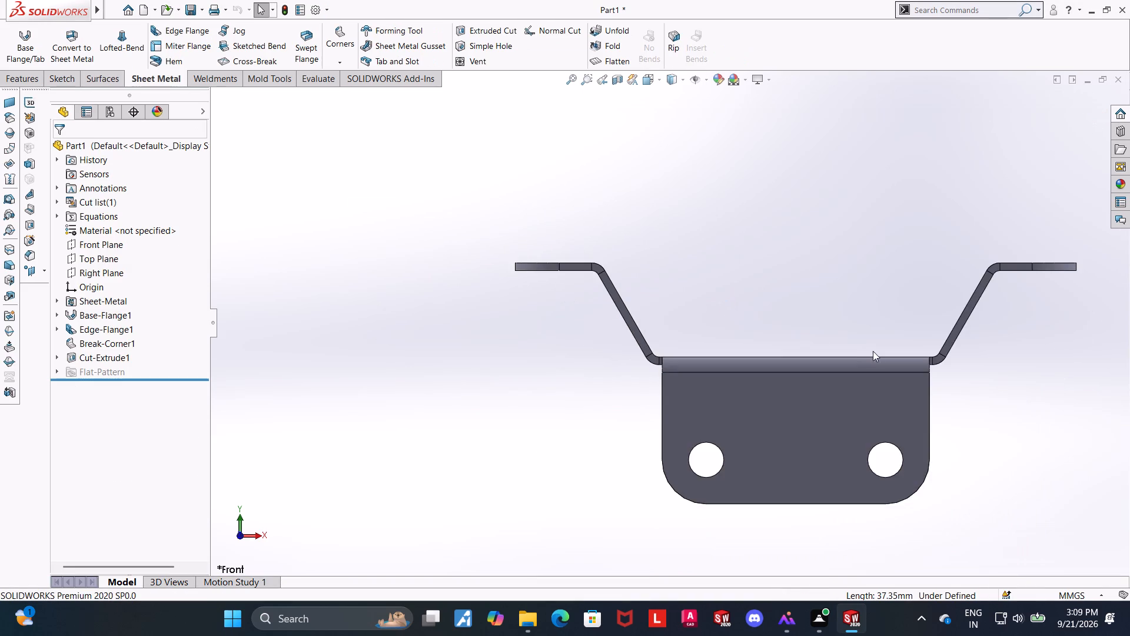
pyautogui.scroll(1, 874, 352)
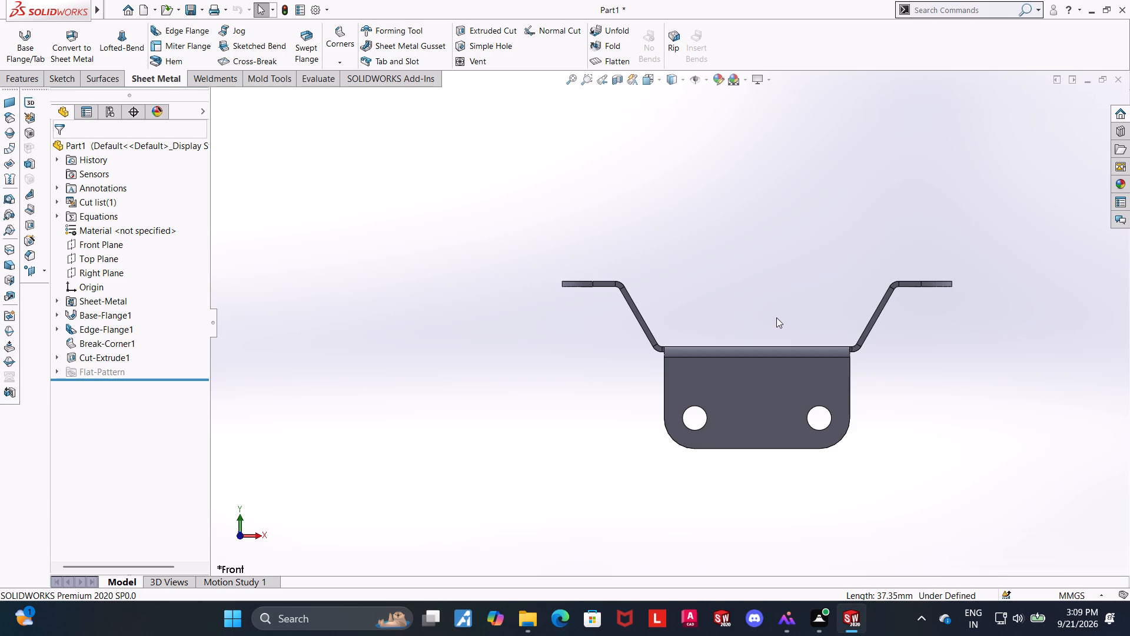
pyautogui.scroll(-2, 776, 317)
pyautogui.moveTo(779, 322); pyautogui.dragTo(776, 356, button='middle')
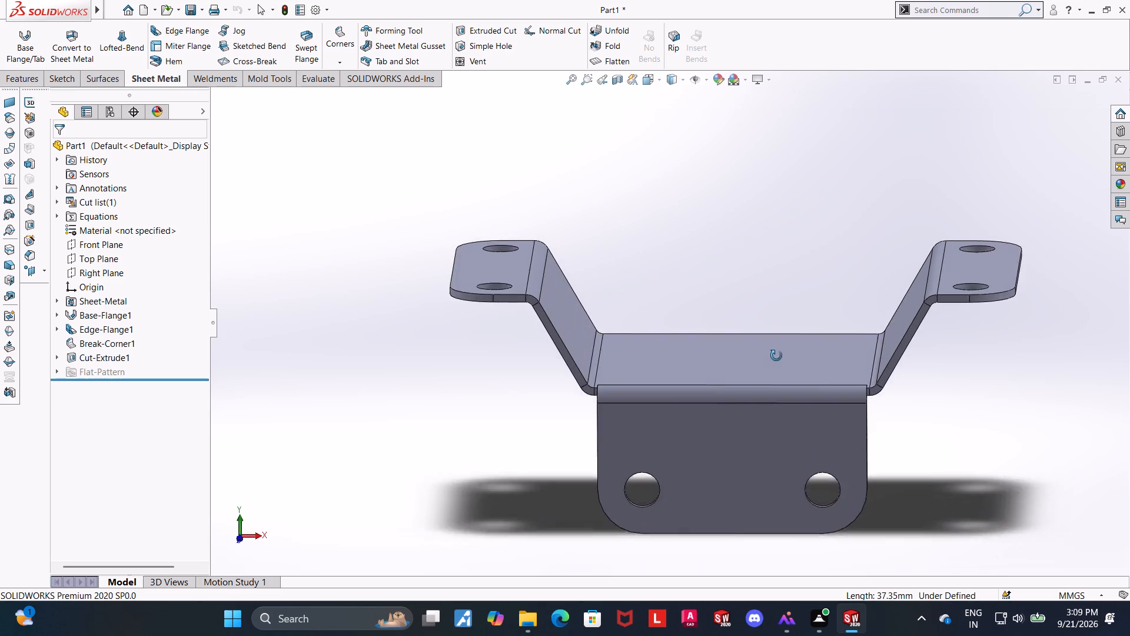
pyautogui.moveTo(776, 356); pyautogui.dragTo(781, 375, button='middle')
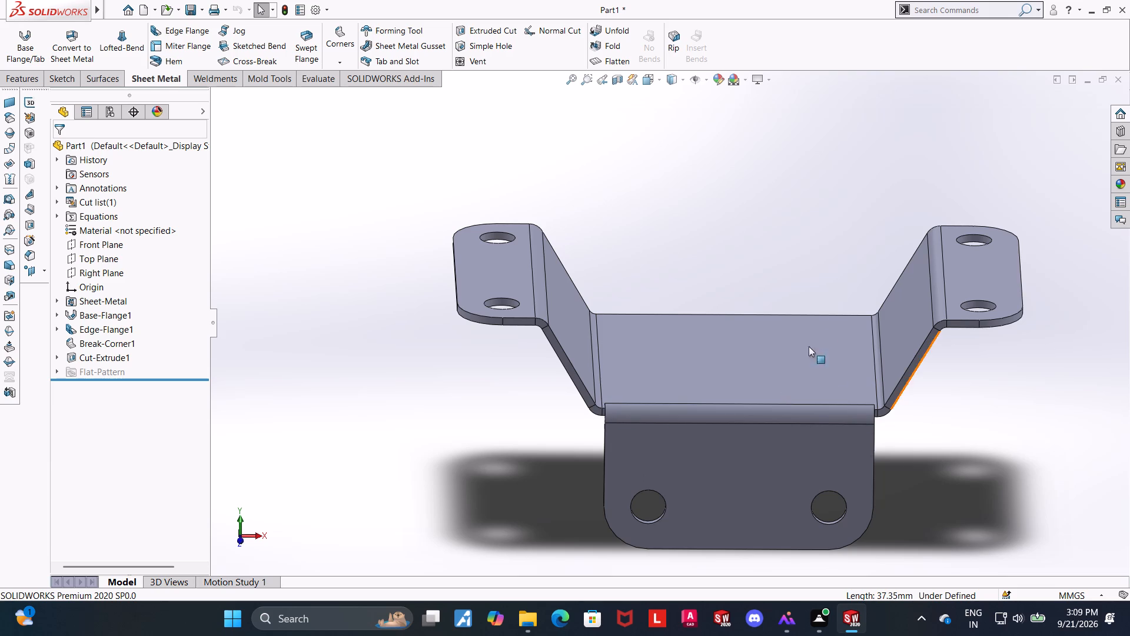
pyautogui.scroll(5, 830, 317)
pyautogui.middleClick(795, 299)
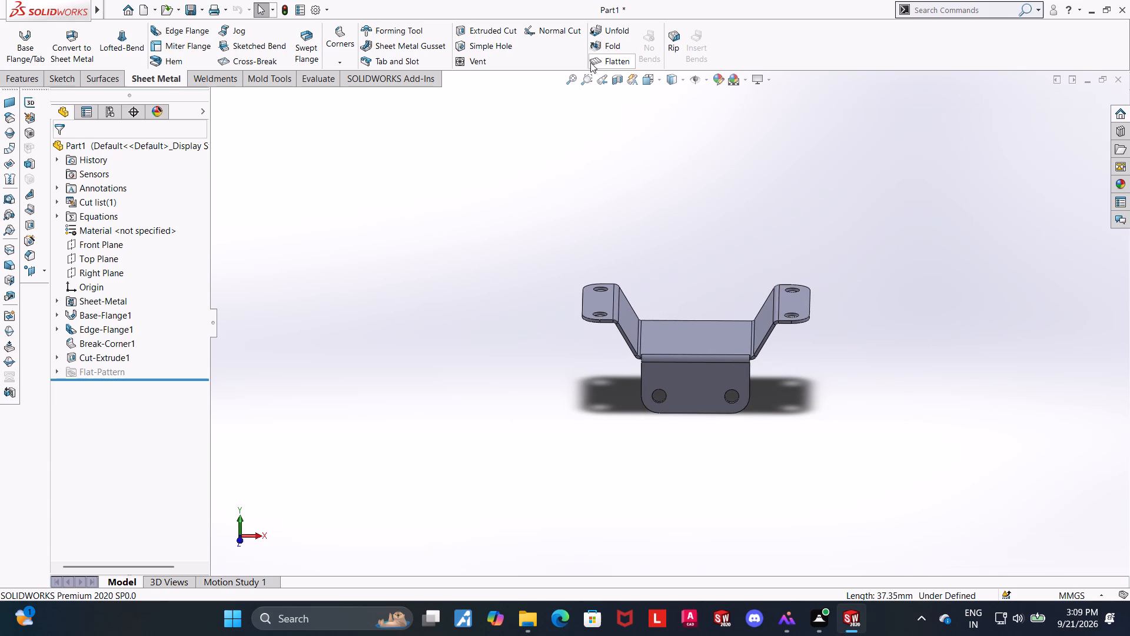
# Flatten the sheet metal bracket and examine the flat pattern's outline, holes and bend lines.
pyautogui.click(600, 55)
pyautogui.scroll(-1, 737, 310)
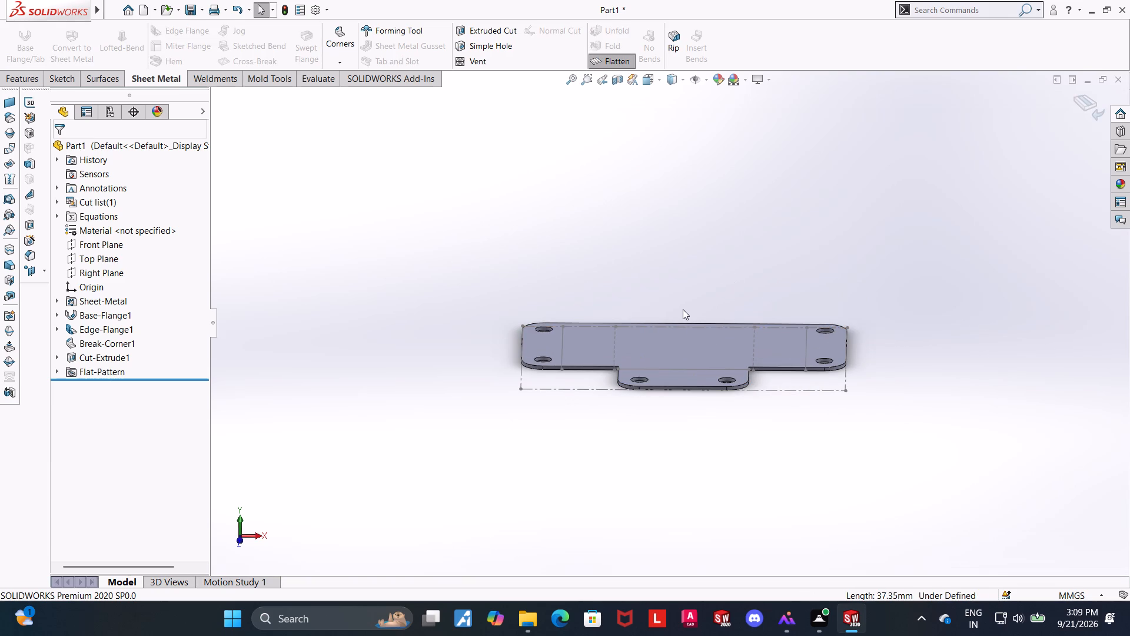
pyautogui.moveTo(683, 334); pyautogui.dragTo(667, 415, button='middle')
pyautogui.scroll(-4, 682, 362)
pyautogui.moveTo(767, 357); pyautogui.dragTo(786, 386, button='middle')
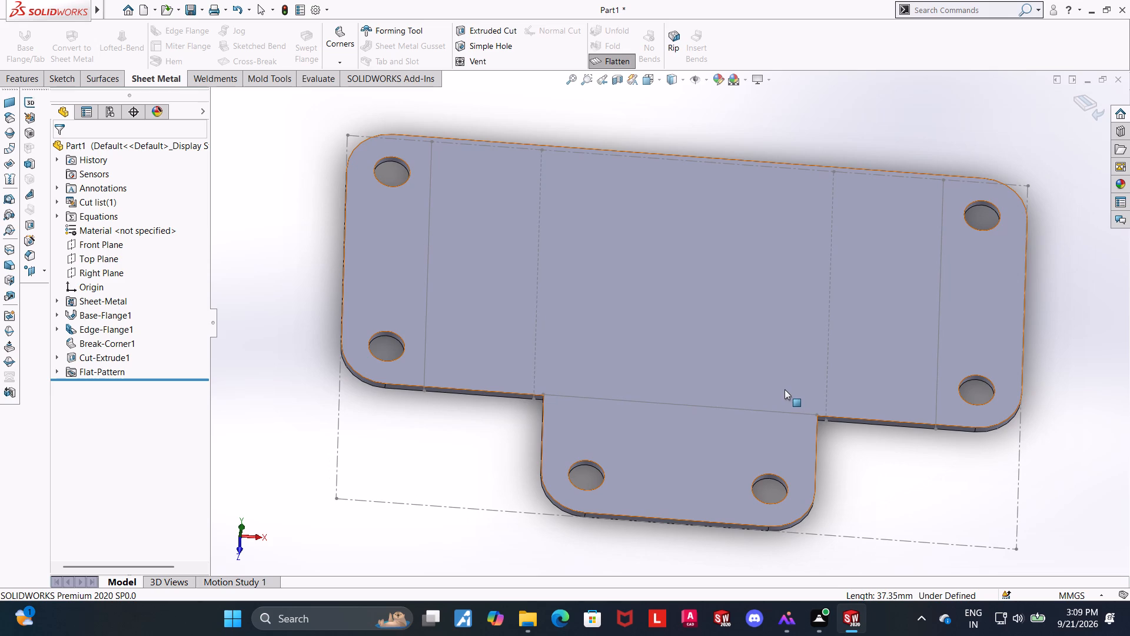
pyautogui.scroll(2, 764, 364)
pyautogui.moveTo(733, 344); pyautogui.dragTo(755, 372, button='middle')
# Start a DXF/DWG export of the flattened bracket from its top face and choose Dwg (*.dwg) as the file type.
pyautogui.rightClick(687, 289)
pyautogui.click(724, 567)
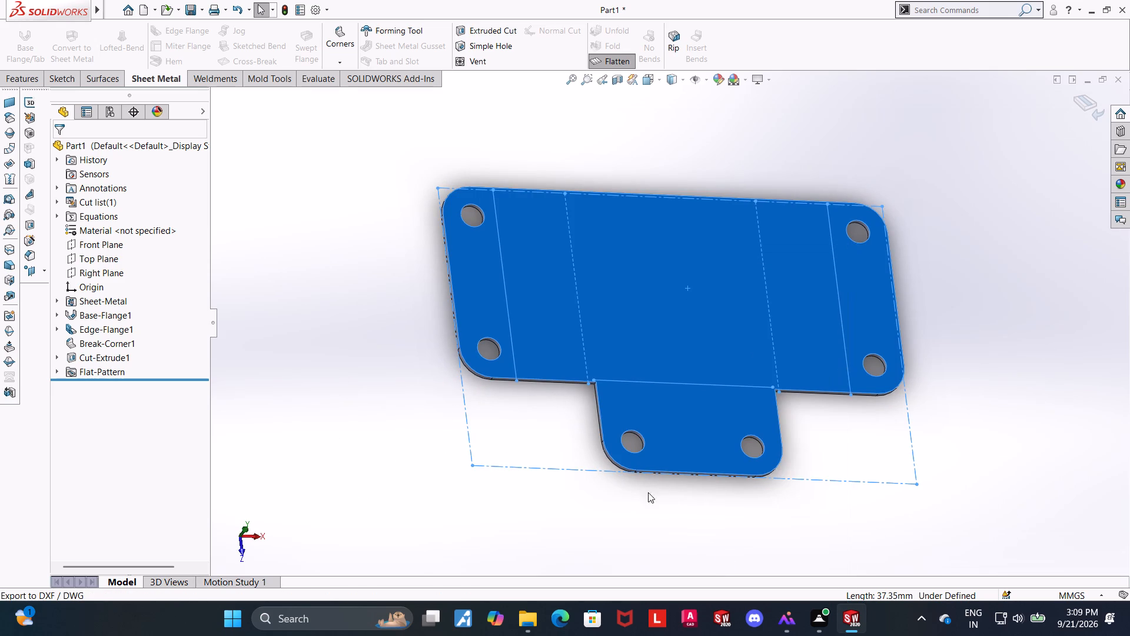
pyautogui.click(564, 370)
pyautogui.click(509, 405)
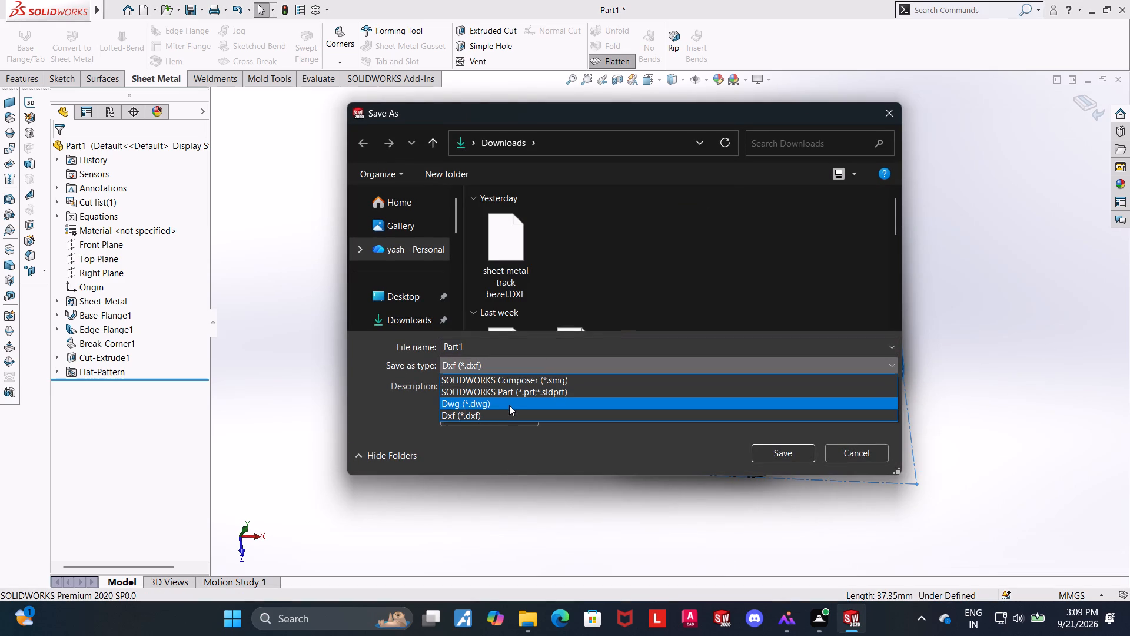
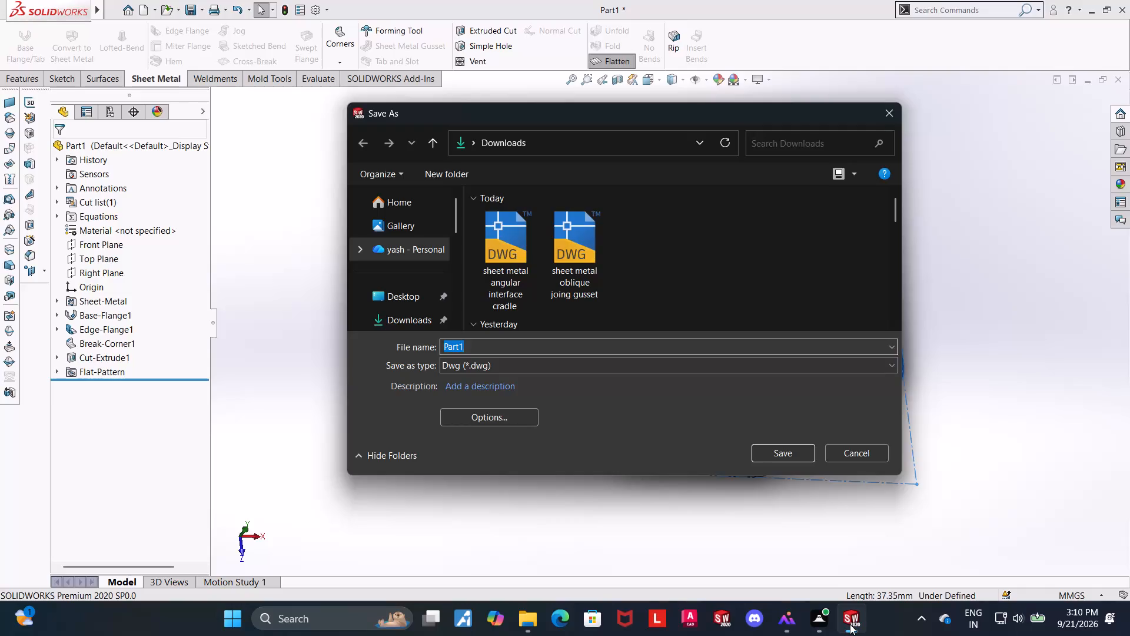
# Name the flat pattern export "sheet metal bridge mount", keep the Dwg (*.dwg) type and save it to Downloads.
pyautogui.write('sheet metal briudge')
pyautogui.press('space')
pyautogui.press('BackSpace')
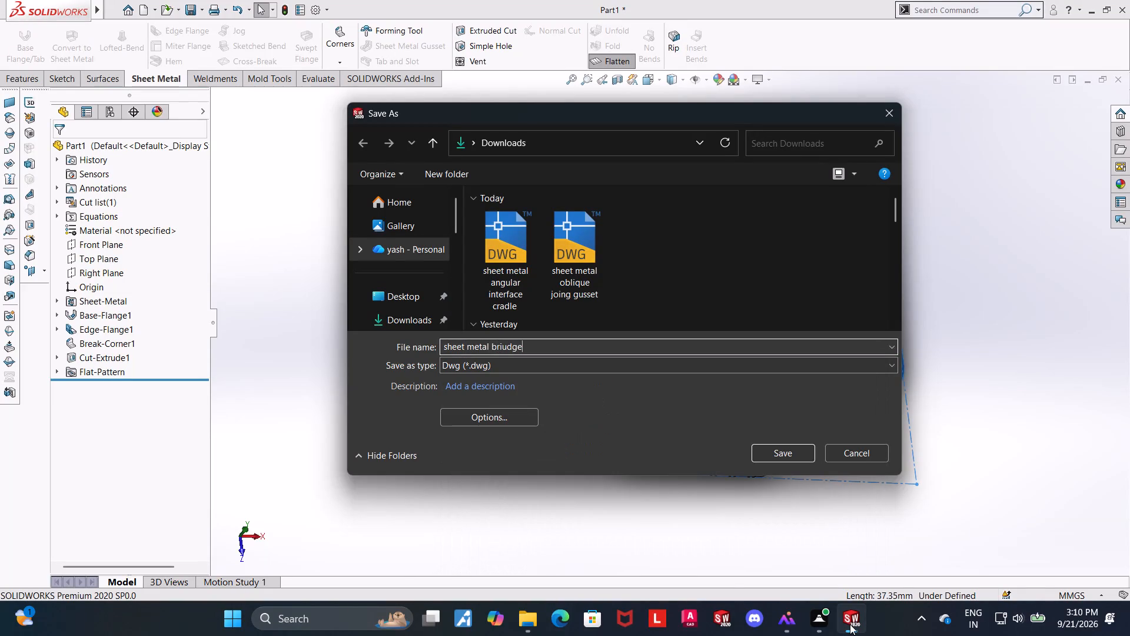
pyautogui.press('BackSpace')
pyautogui.press('BackSpace')
pyautogui.press('BackSpace')
pyautogui.press('BackSpace')
pyautogui.write('dge mount')
pyautogui.press('space')
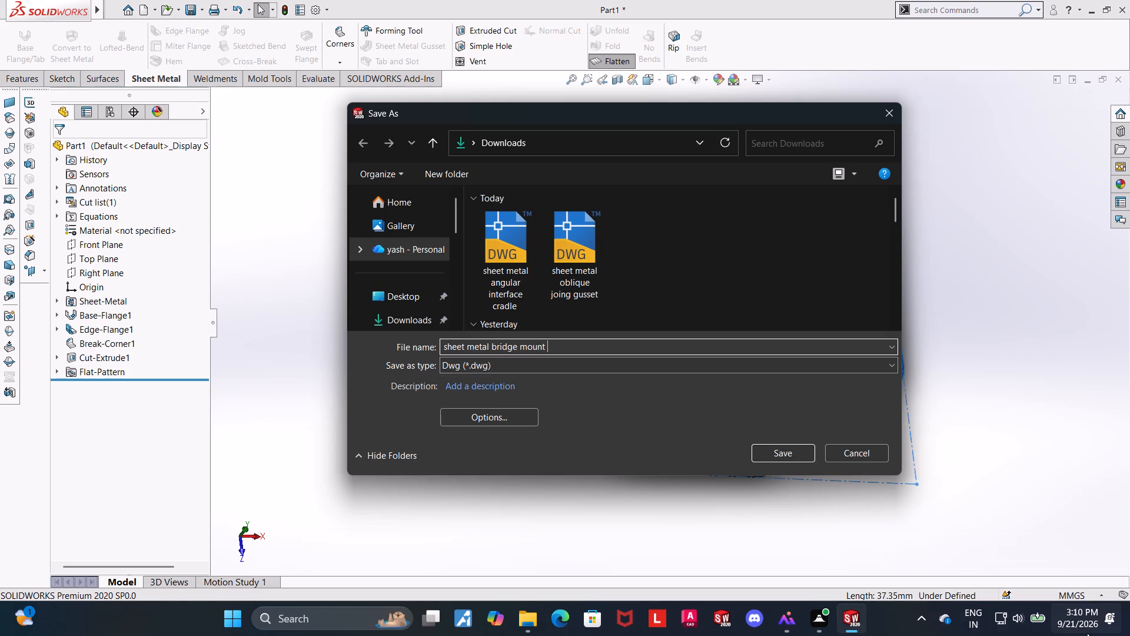
pyautogui.click(668, 362)
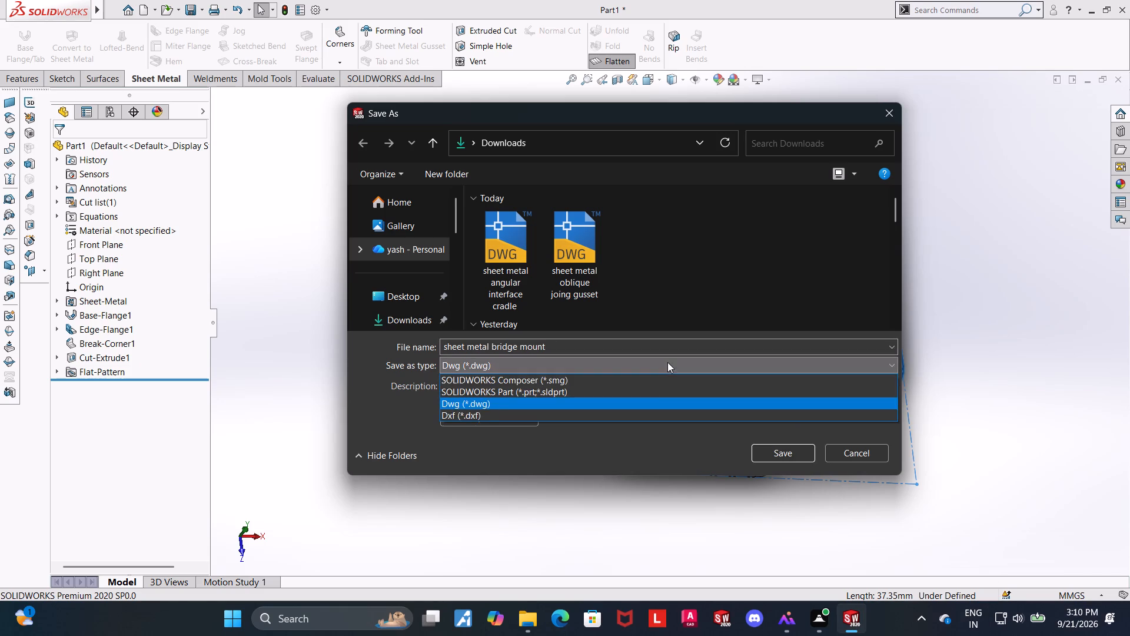
pyautogui.click(567, 403)
pyautogui.click(797, 451)
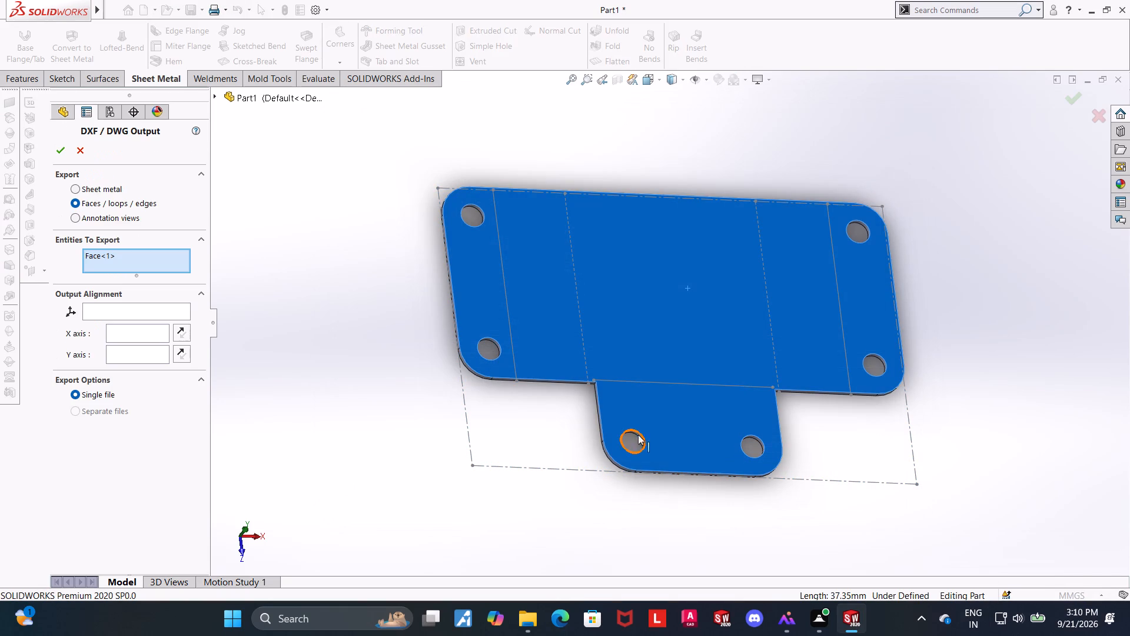
# Export as sheet metal with geometry, hidden edges, bend lines, sketches and bounding box included, and save the resulting DWG.
pyautogui.click(76, 187)
pyautogui.click(80, 270)
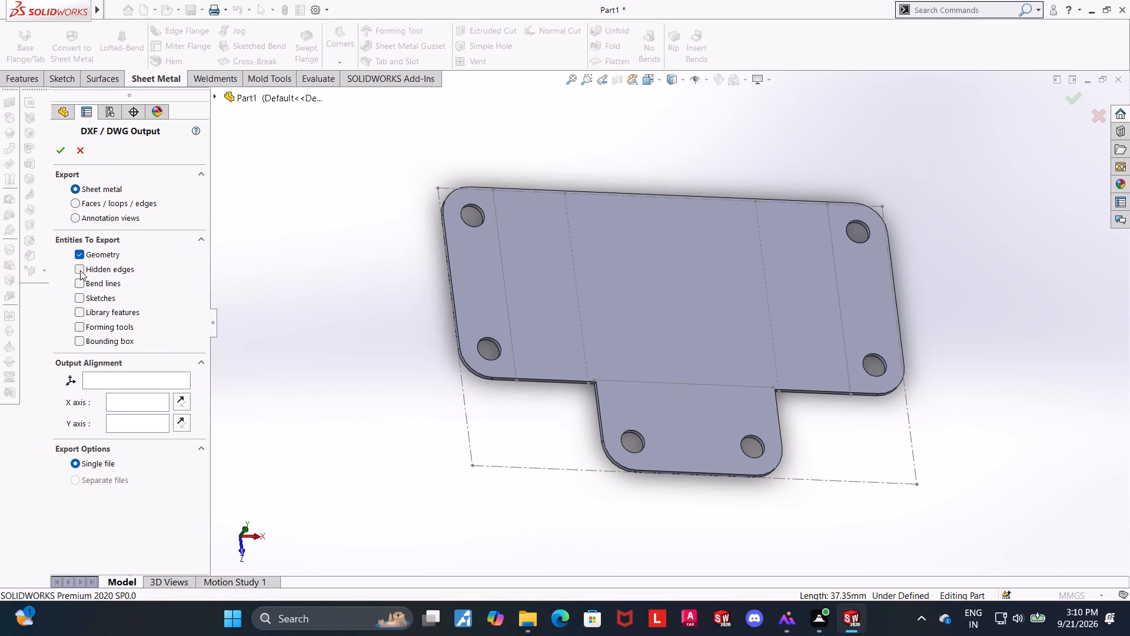
pyautogui.click(82, 281)
pyautogui.click(79, 303)
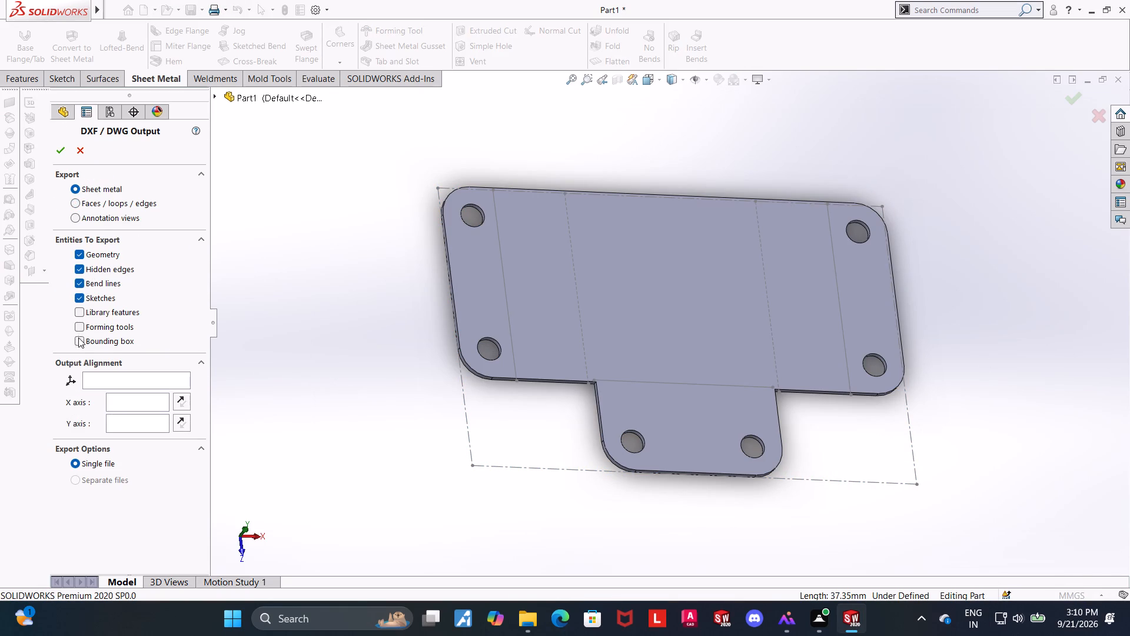
pyautogui.click(78, 341)
pyautogui.click(58, 154)
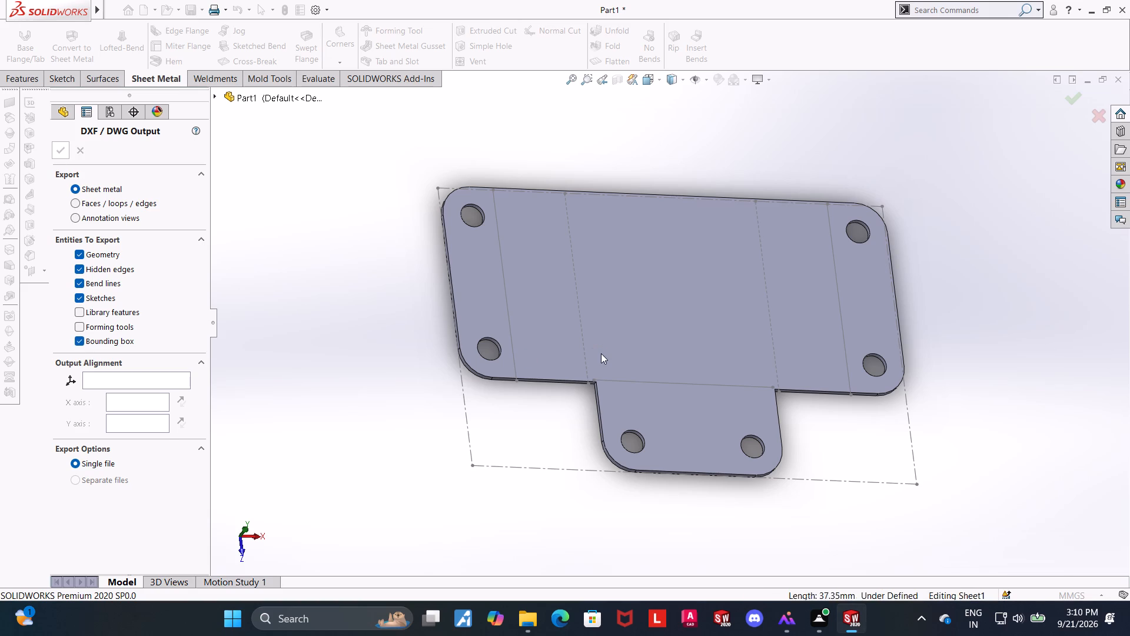
pyautogui.click(676, 481)
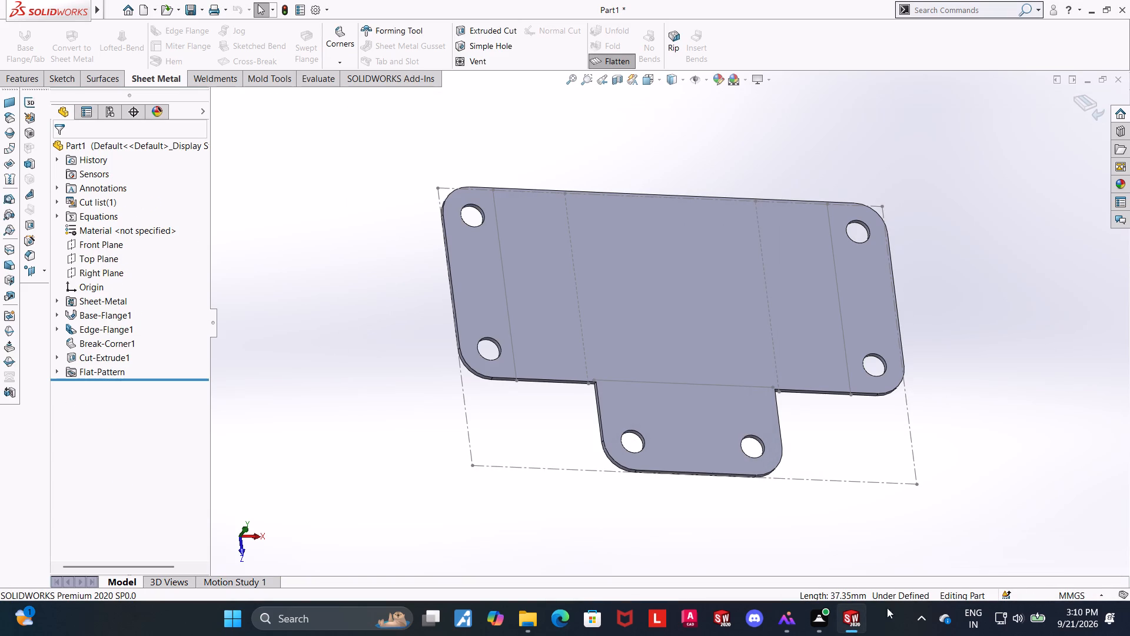
pyautogui.click(382, 369)
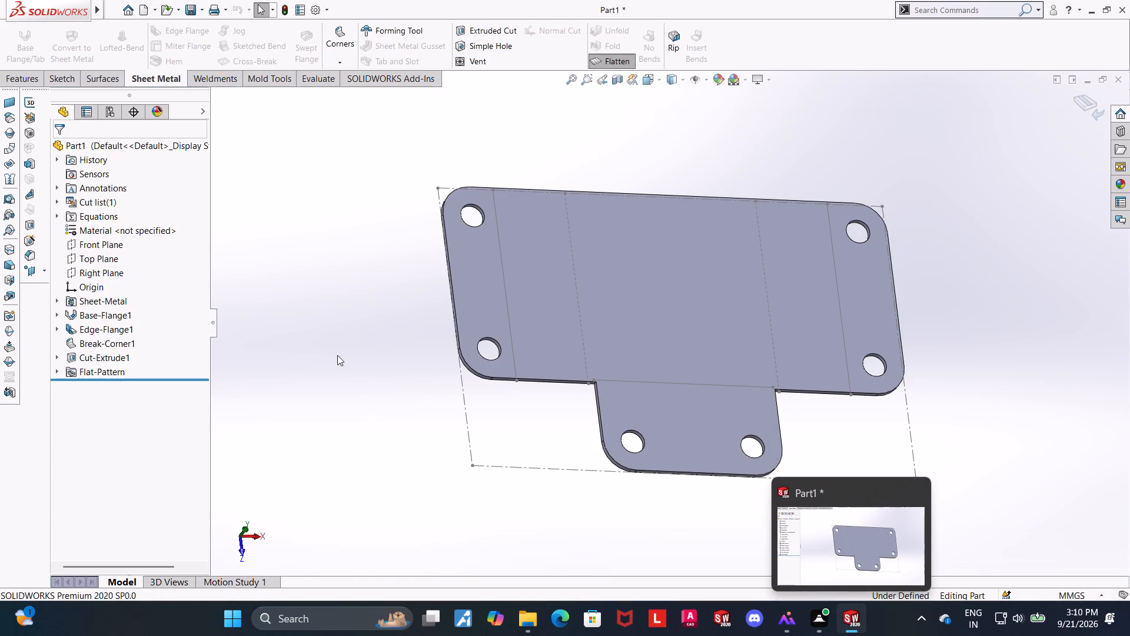
# Return the flattened bracket to its folded state.
pyautogui.click(606, 54)
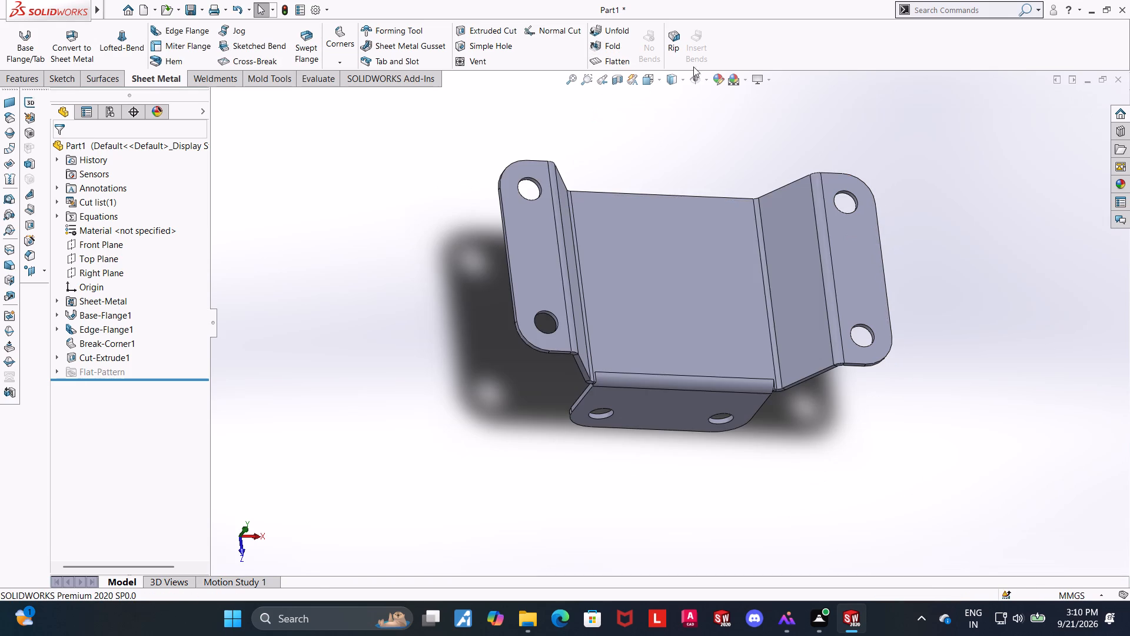
pyautogui.moveTo(720, 263); pyautogui.dragTo(733, 187, button='middle')
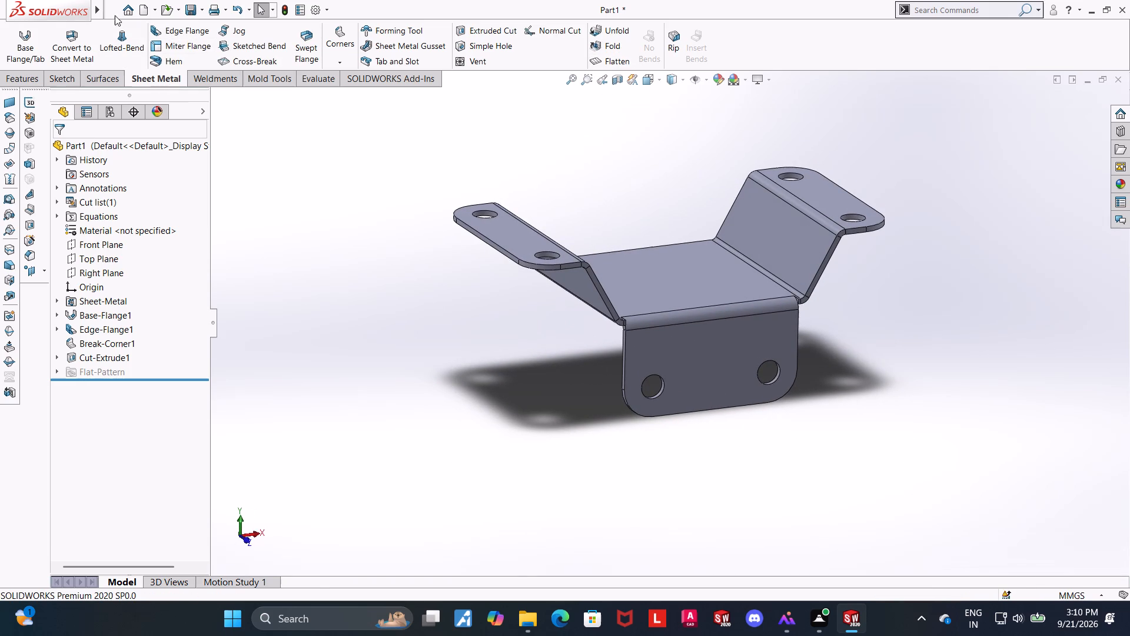
# Save the folded bracket in Downloads as a SOLIDWORKS part named "sheet metal bridge mount".
pyautogui.click(144, 161)
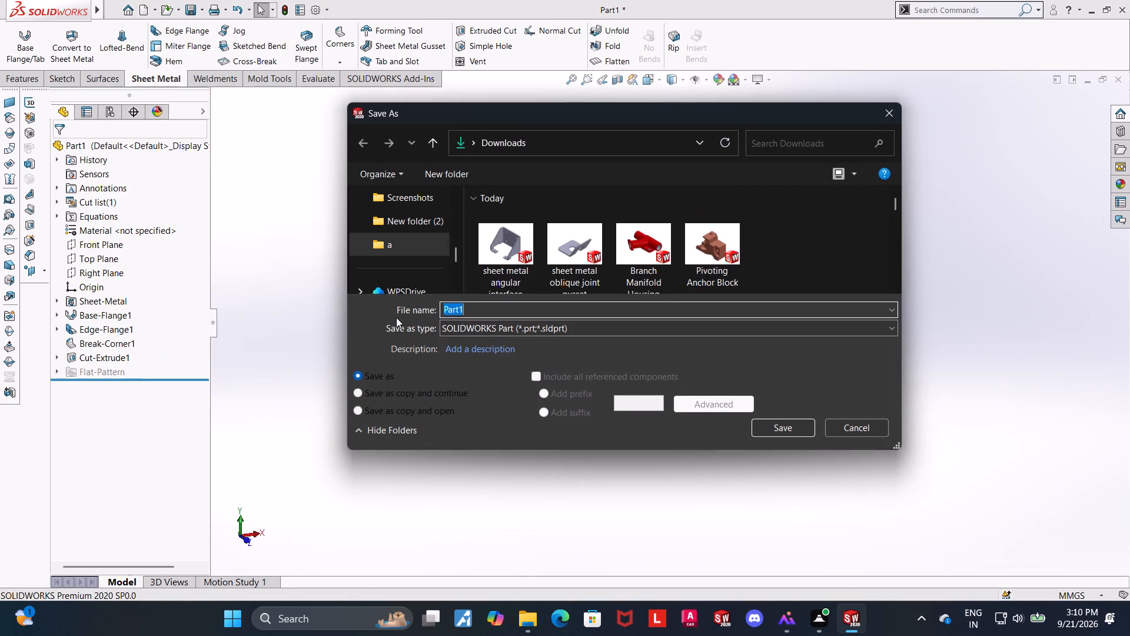
pyautogui.write('sheet metal bridge mount')
pyautogui.press('space')
pyautogui.click(790, 426)
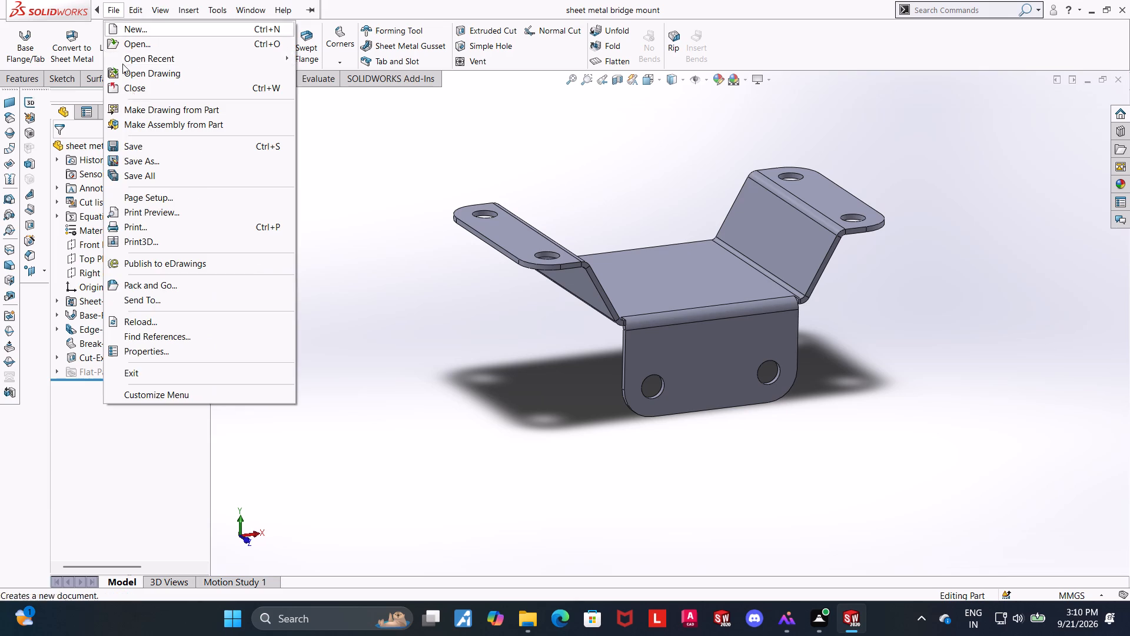
# Save an angled view of the folded bracket as an Adobe PDF named "sheet metal bridge mount".
pyautogui.click(142, 159)
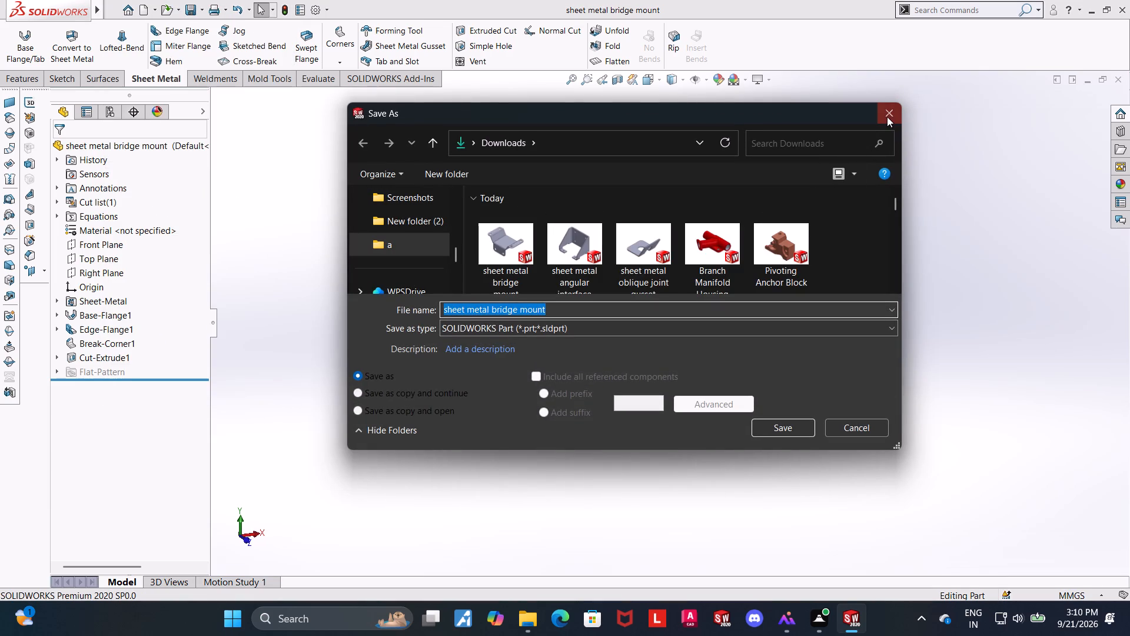
pyautogui.click(887, 115)
pyautogui.moveTo(846, 177); pyautogui.dragTo(707, 314, button='middle')
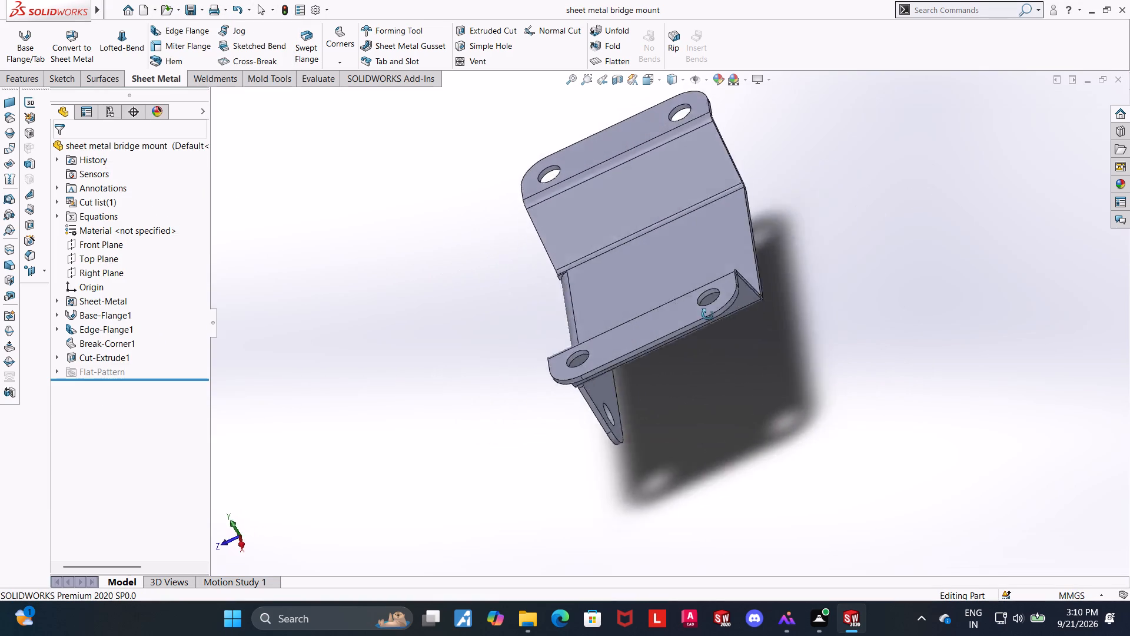
pyautogui.moveTo(707, 314); pyautogui.dragTo(803, 281, button='middle')
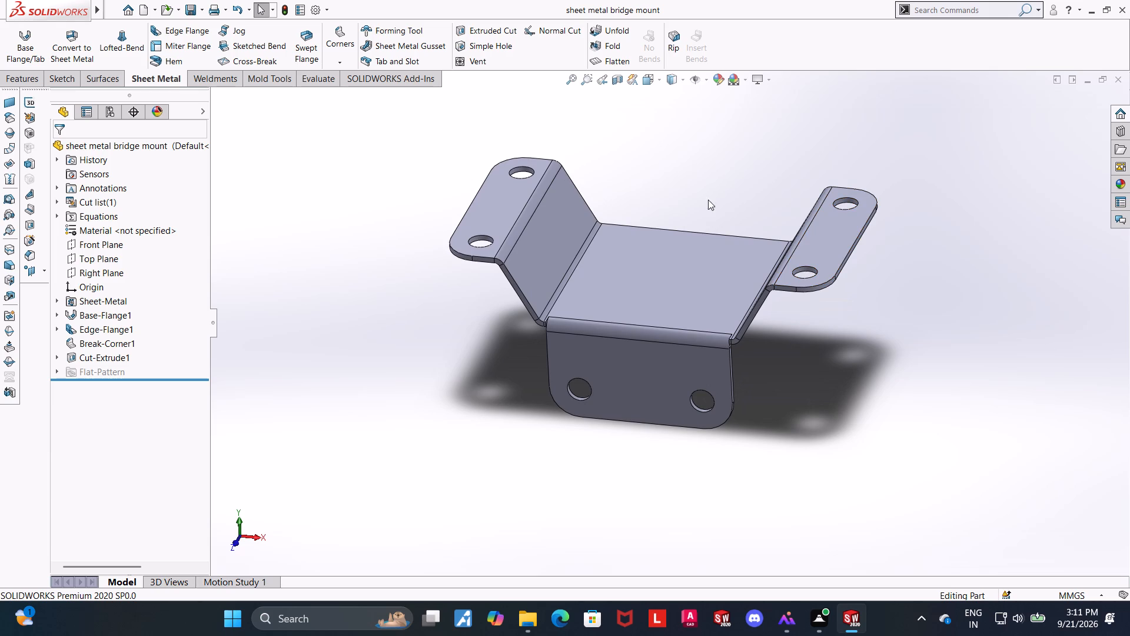
pyautogui.moveTo(796, 197); pyautogui.dragTo(773, 228, button='middle')
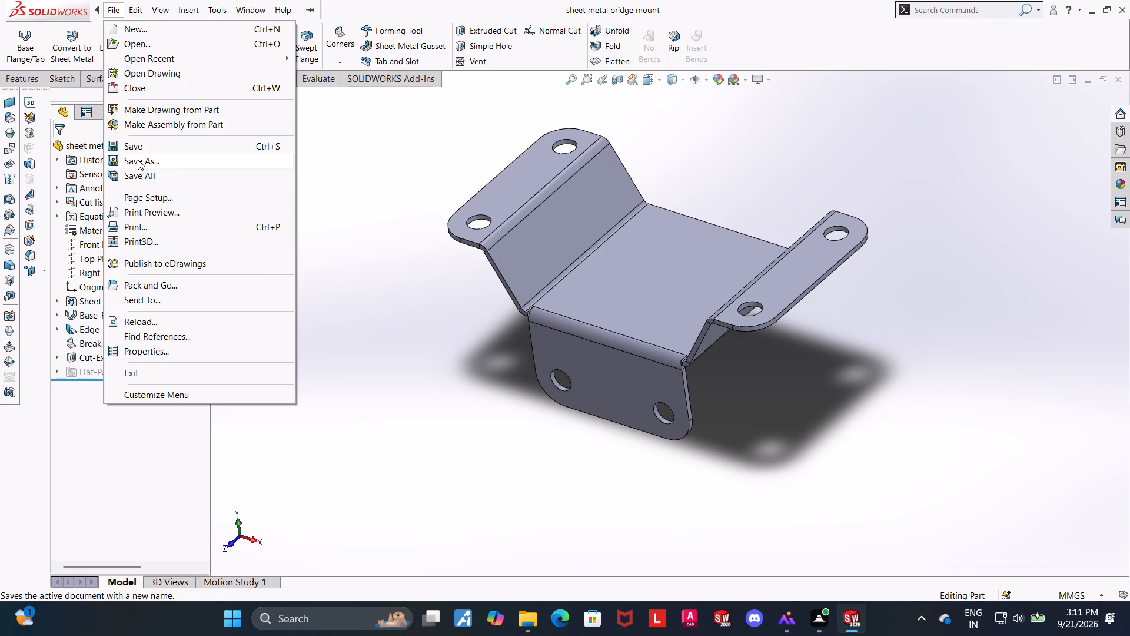
pyautogui.click(138, 160)
pyautogui.click(578, 332)
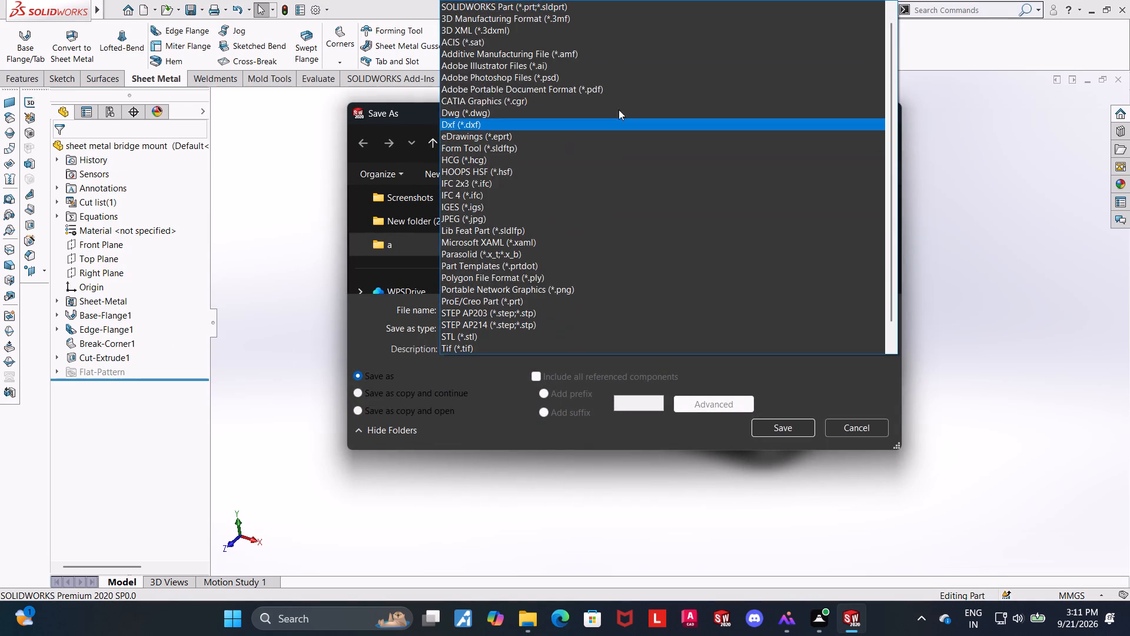
pyautogui.click(619, 93)
pyautogui.click(785, 453)
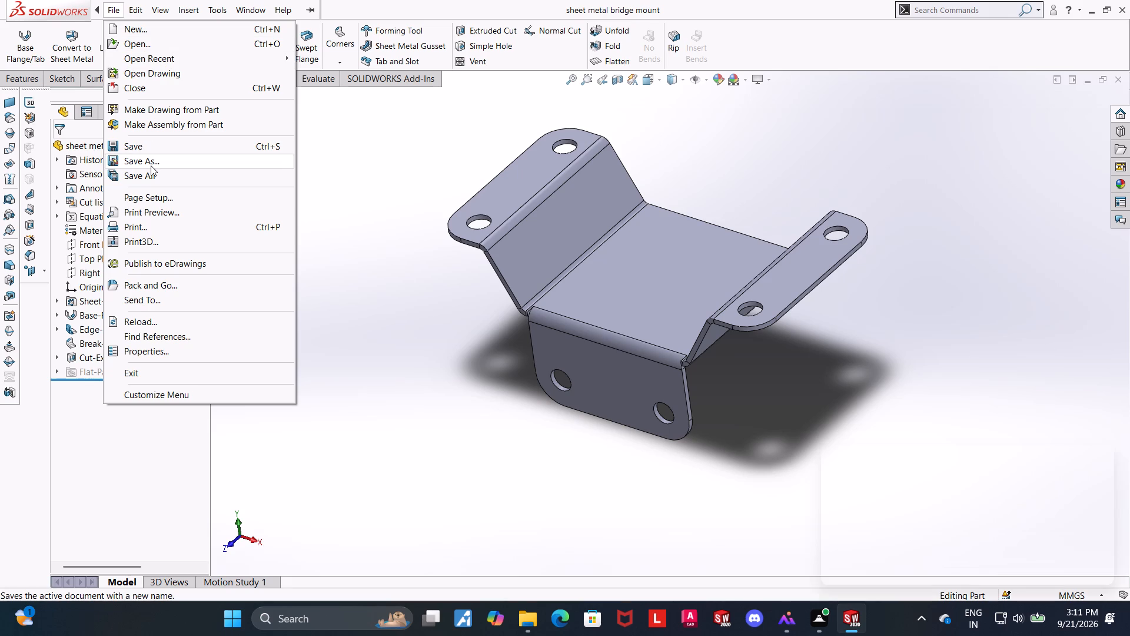
pyautogui.click(971, 170)
# Flatten the bracket again and orient the flat pattern to the Top view.
pyautogui.click(620, 60)
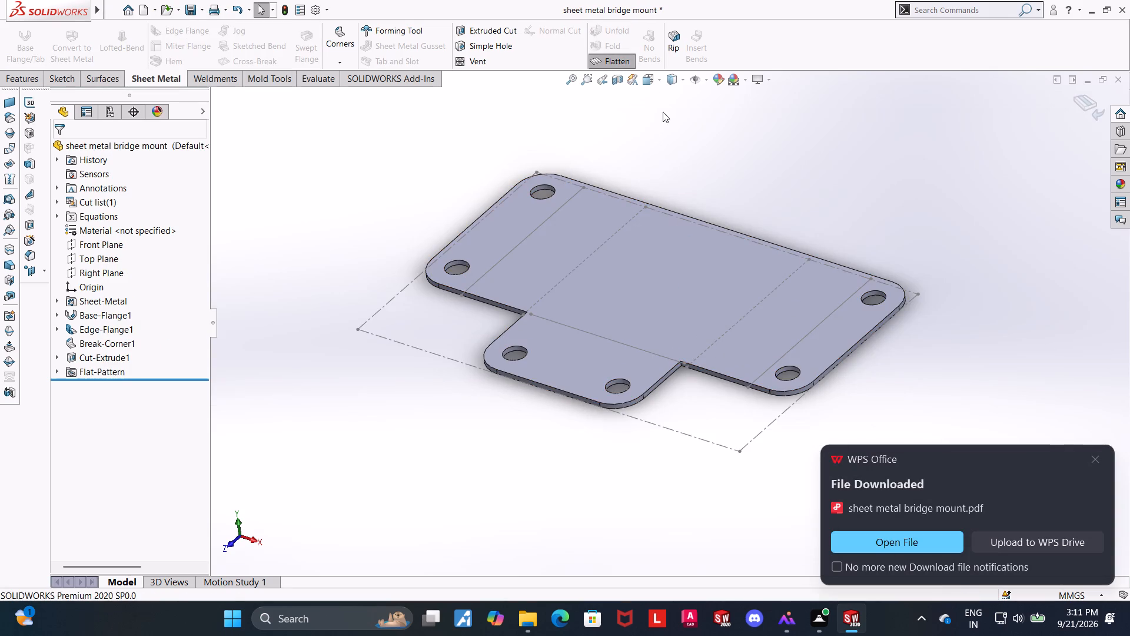
pyautogui.click(652, 78)
pyautogui.click(539, 286)
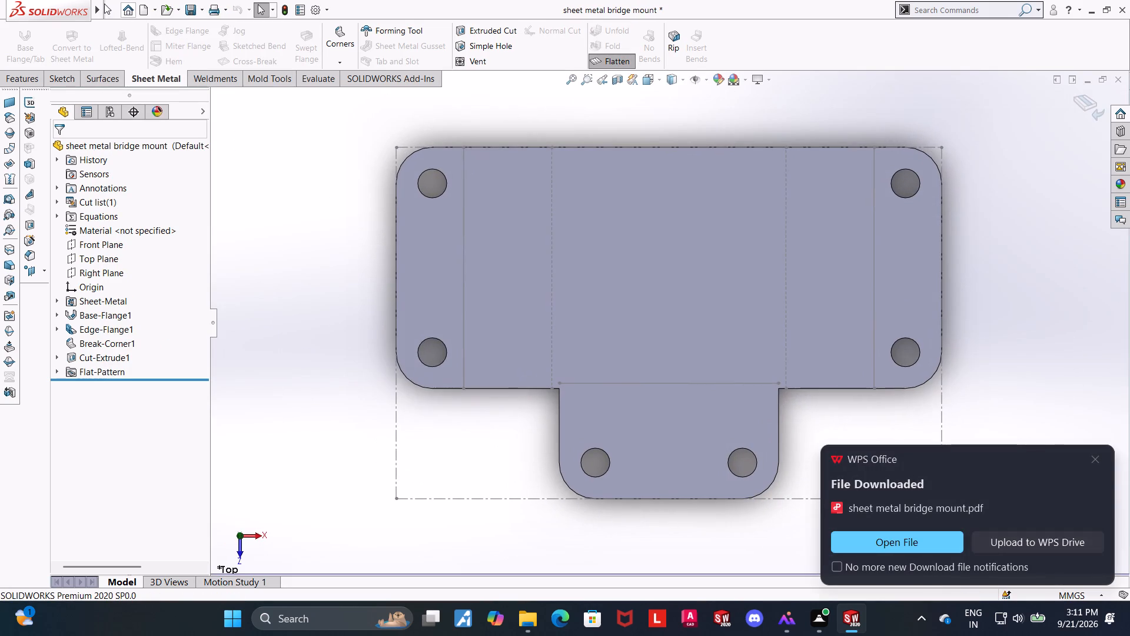
# Save the flat pattern view as an Adobe PDF named "sheet metal bridge mount flat" and dismiss the download notification.
pyautogui.click(149, 158)
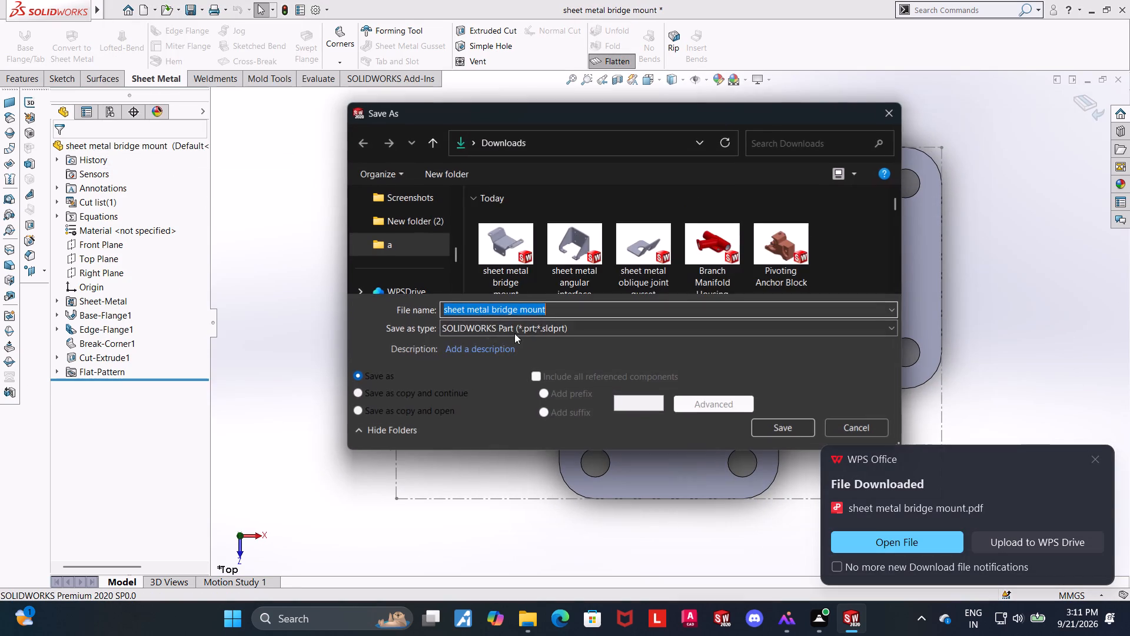
pyautogui.click(536, 330)
pyautogui.click(582, 87)
pyautogui.click(598, 353)
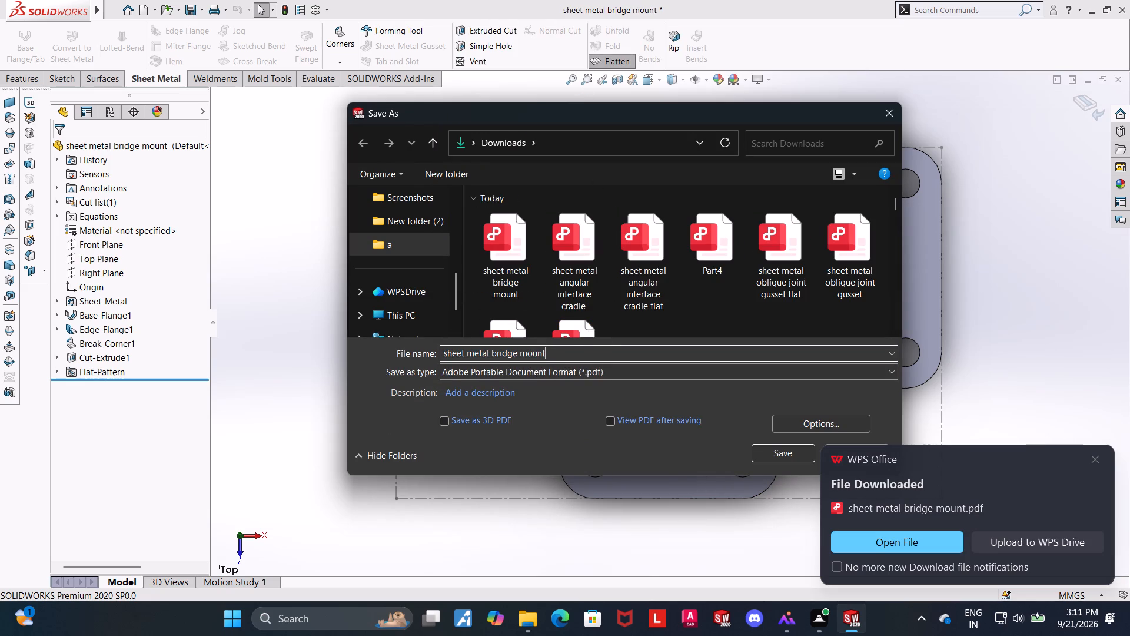
pyautogui.press('space')
pyautogui.write('flat')
pyautogui.click(780, 455)
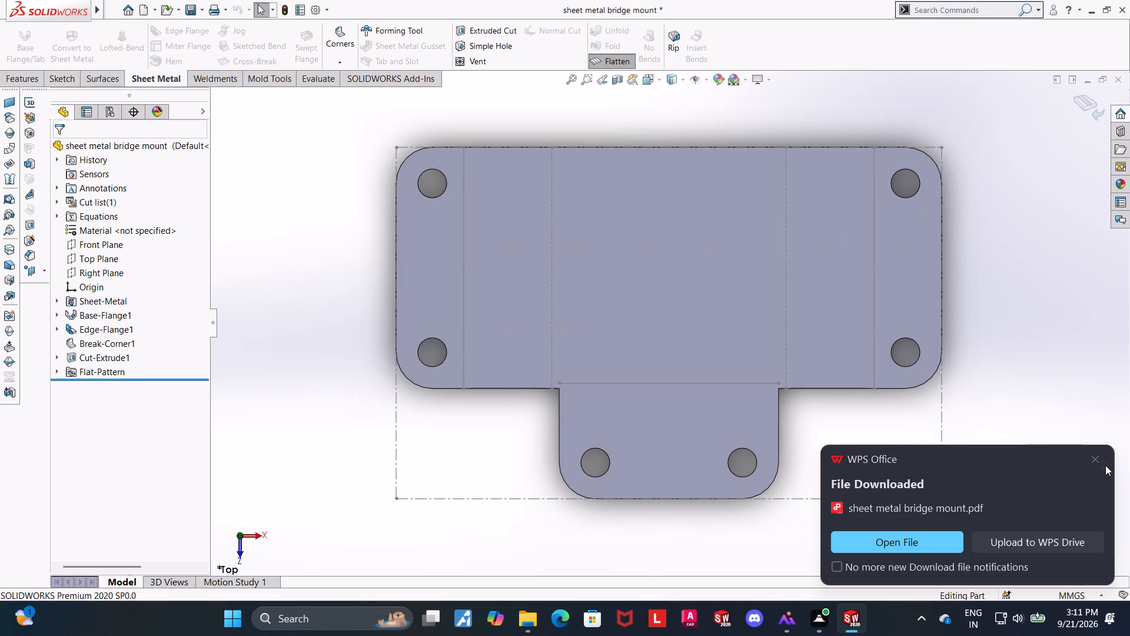
pyautogui.click(1098, 464)
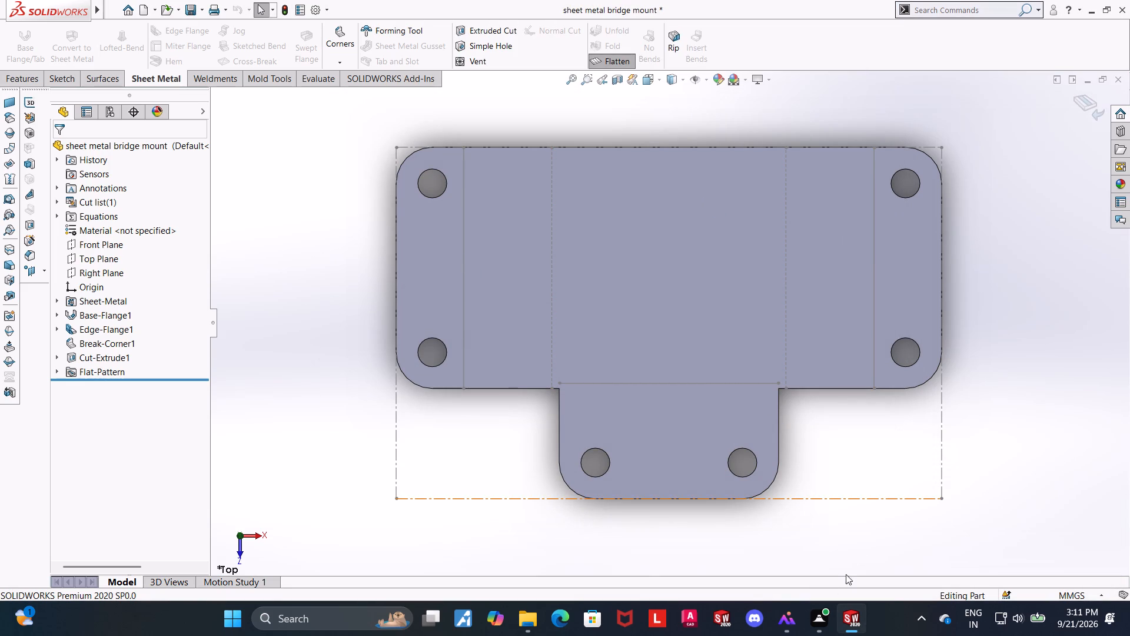